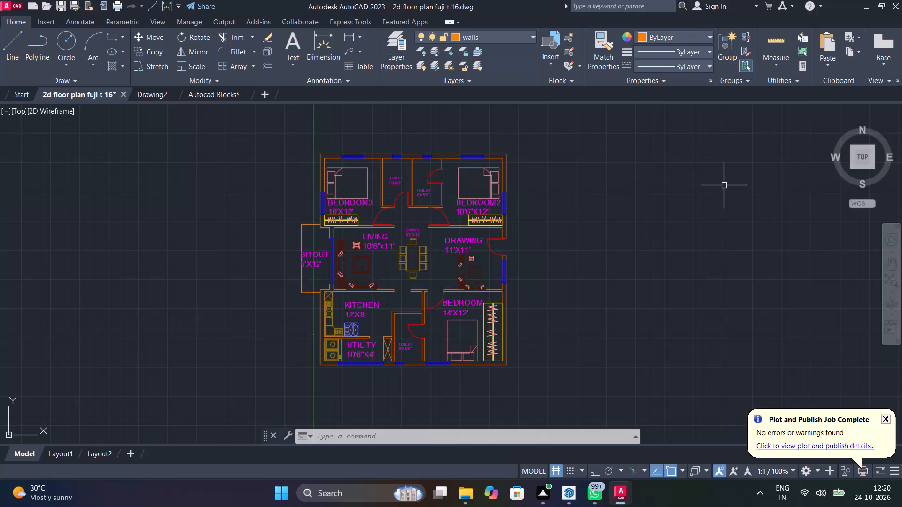
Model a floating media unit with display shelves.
Save the floor plan drawing "2d floor plan fuji t 16.dwg" under its existing name.
key(ctrl+s)
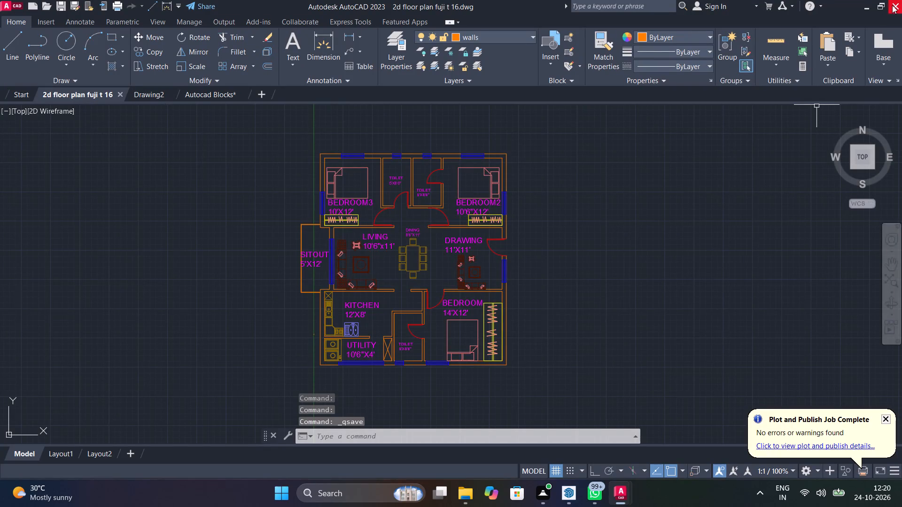
Quit AutoCAD with all its open drawings, discarding the changes to Autocad Blocks.dwg.
click(893, 5)
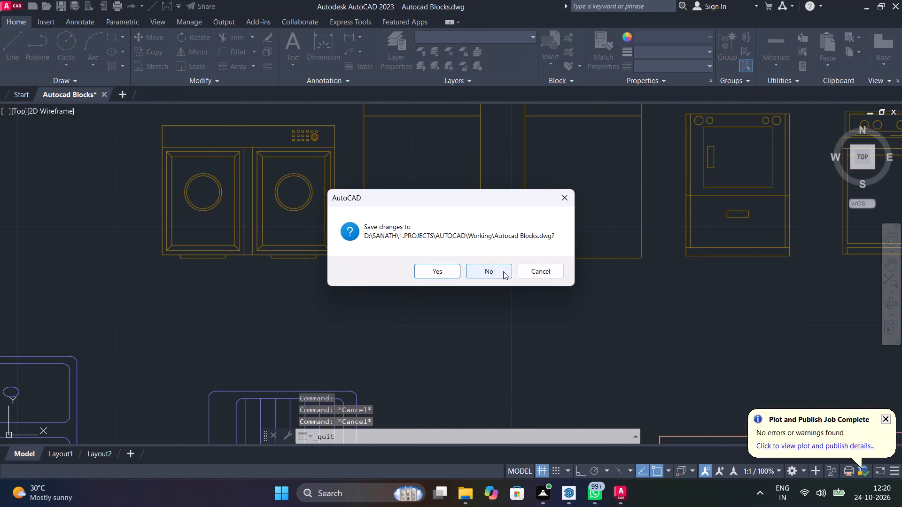
click(503, 271)
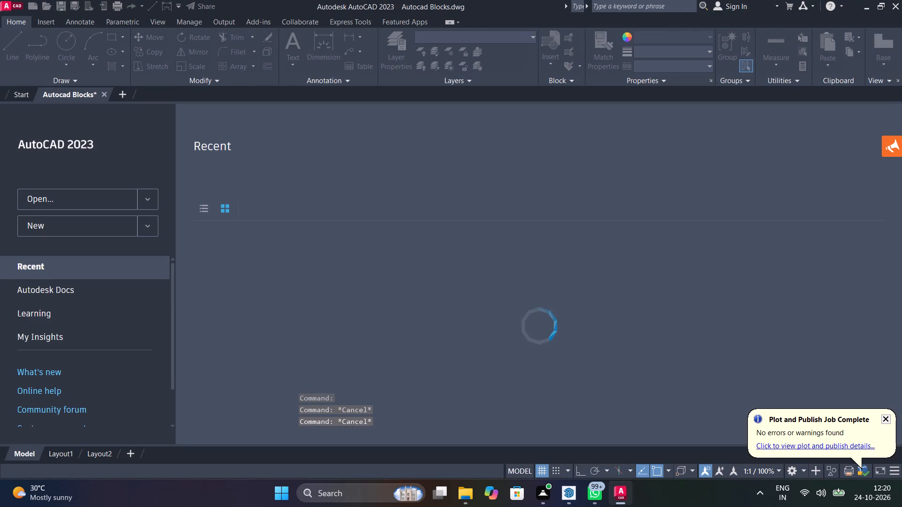
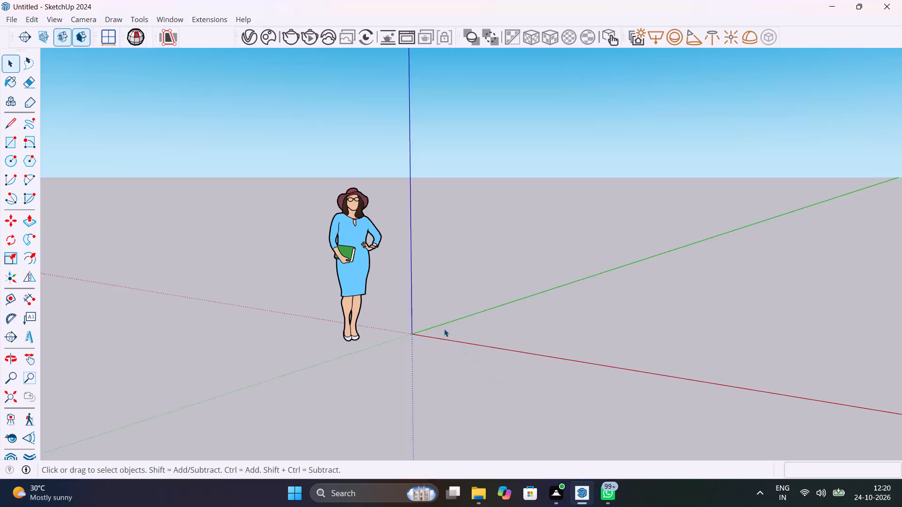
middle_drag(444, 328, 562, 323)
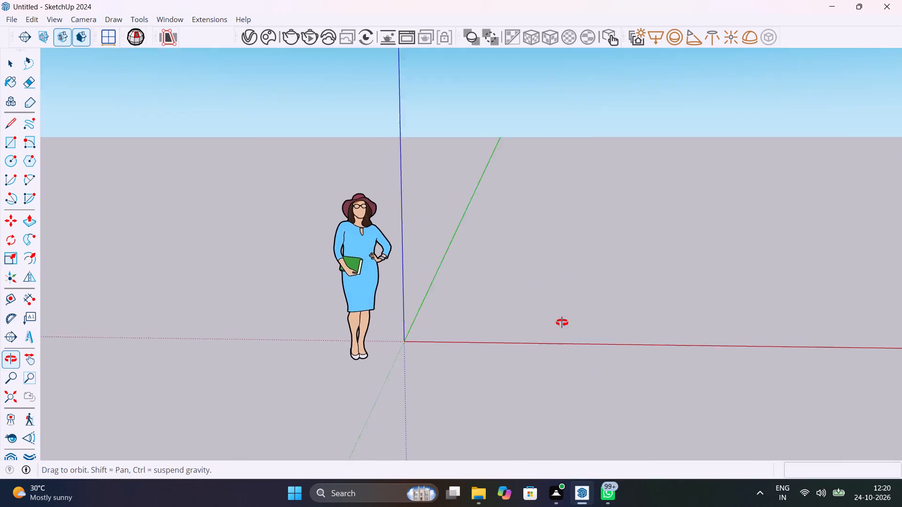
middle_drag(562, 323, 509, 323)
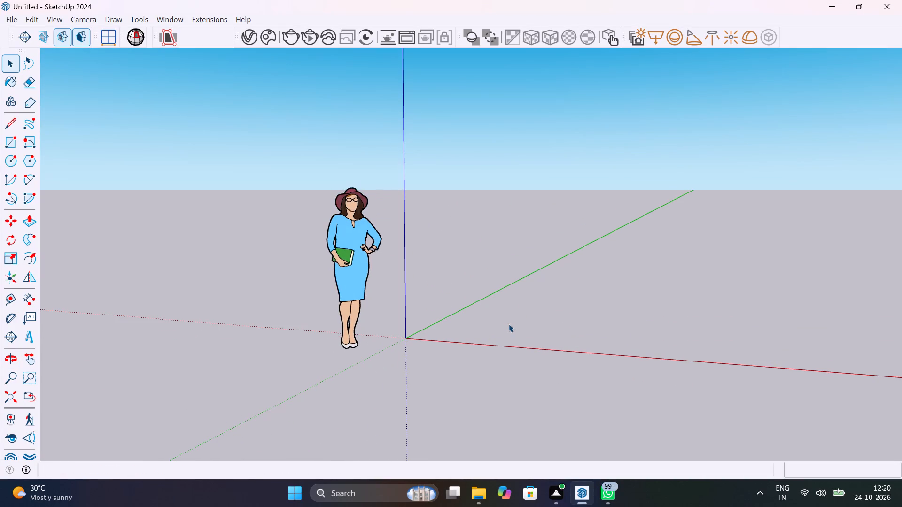
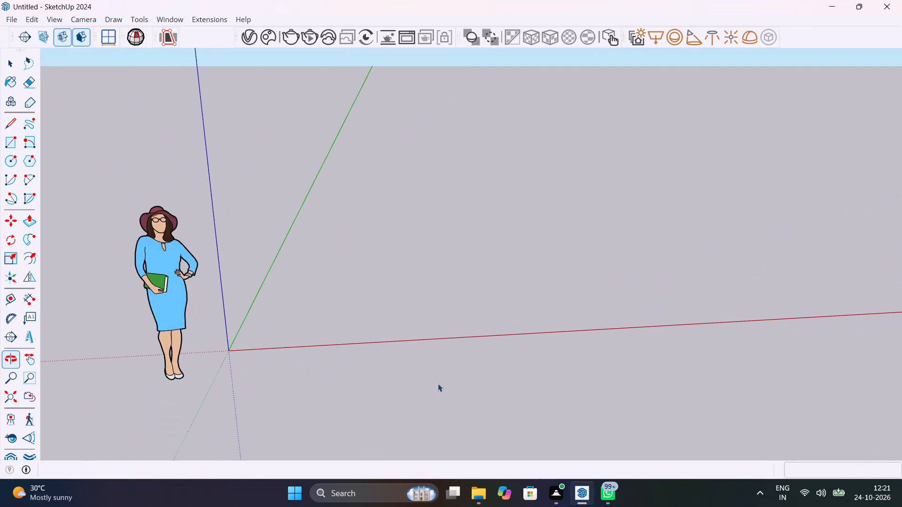
Draw an 8' by 10' floor rectangle on the ground plane beside the origin, with the 8' side along the red axis.
key(r)
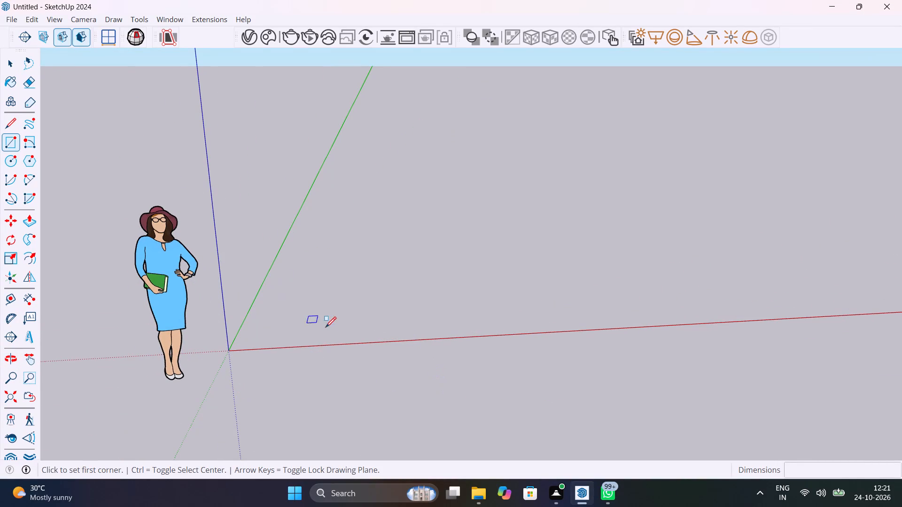
click(306, 339)
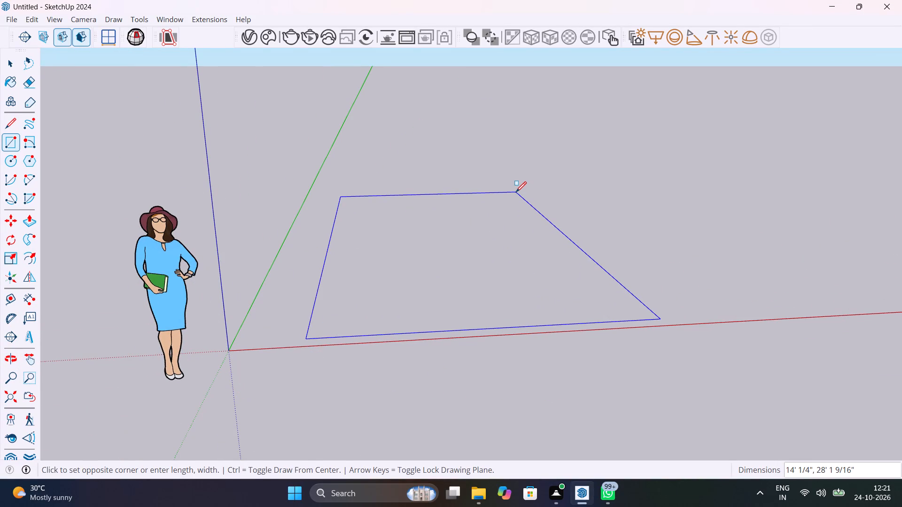
text(10')
key(comma)
text(10')
key(Return)
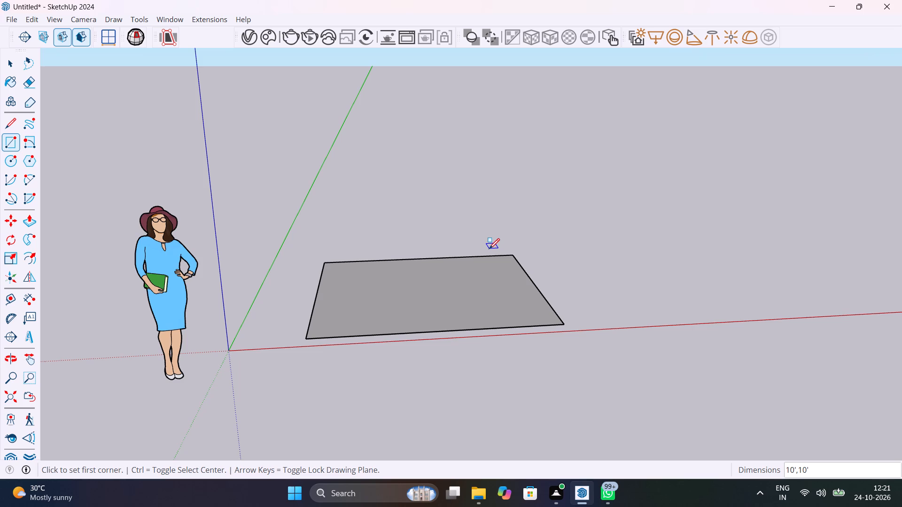
key(8)
text(',10)
key(apostrophe)
key(Return)
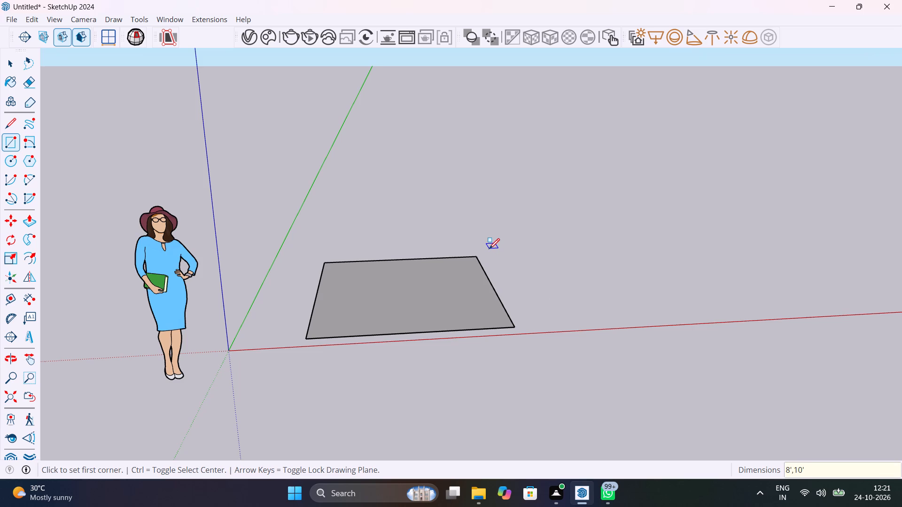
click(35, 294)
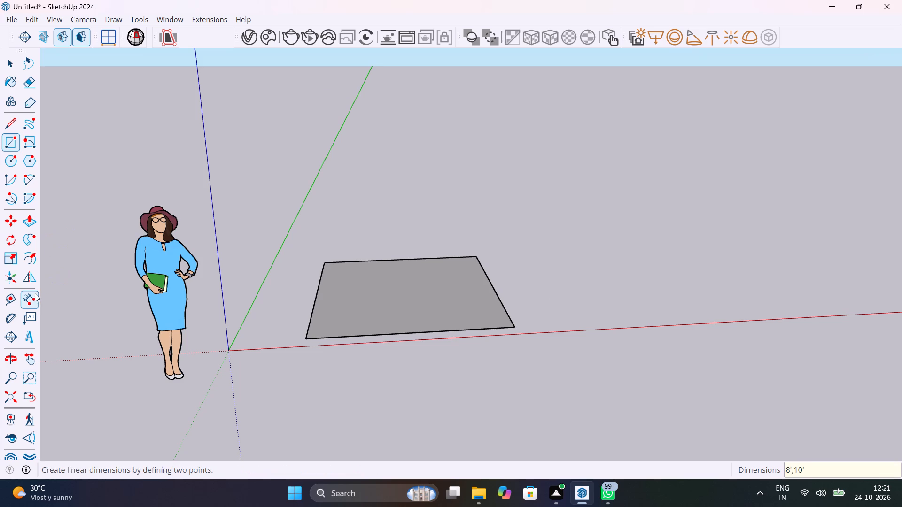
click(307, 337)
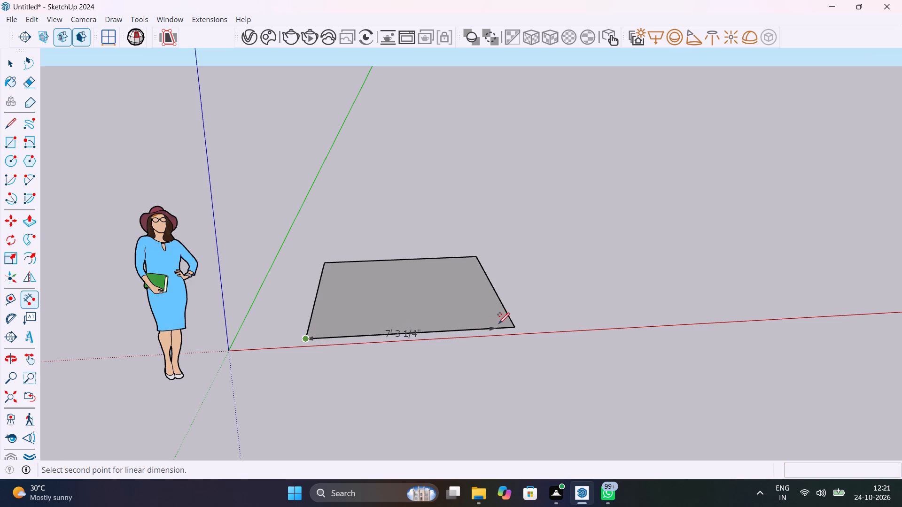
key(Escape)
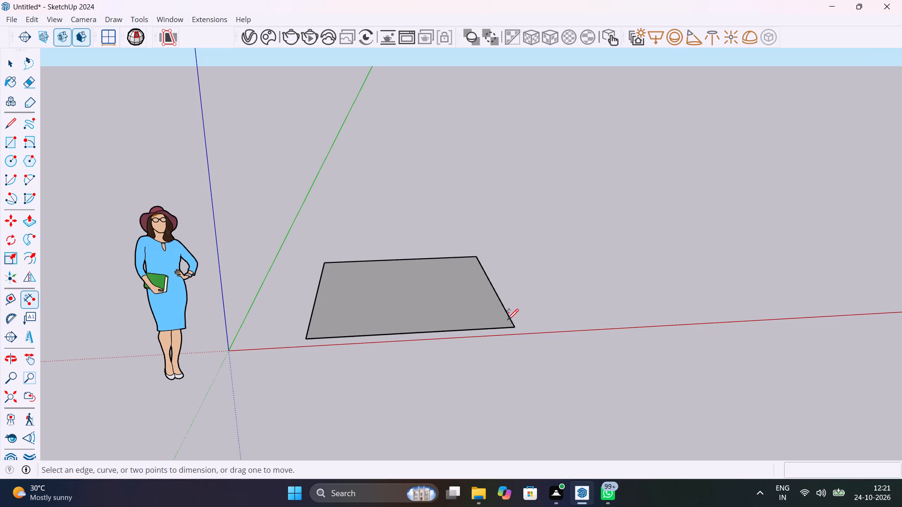
Extrude the floor rectangle upward with Push/Pull into a 4" thick slab.
middle_drag(494, 323, 491, 414)
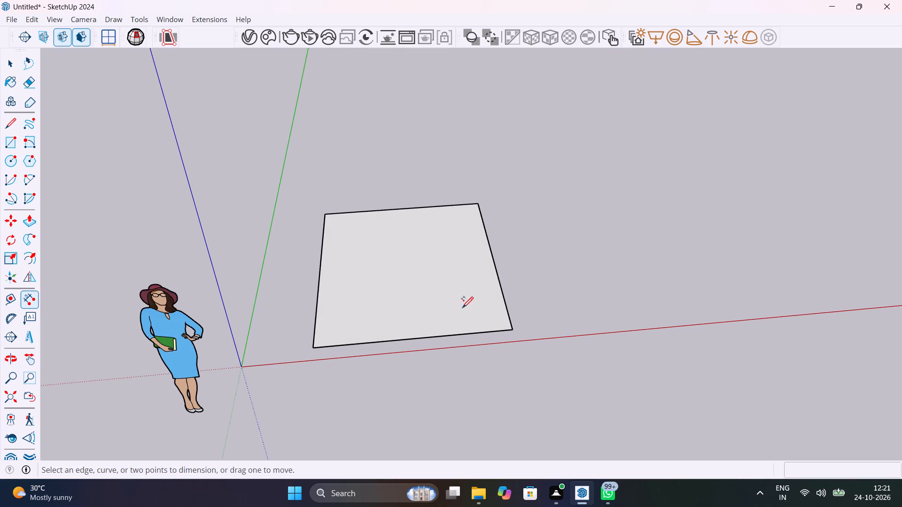
key(space)
click(461, 306)
key(p)
click(461, 306)
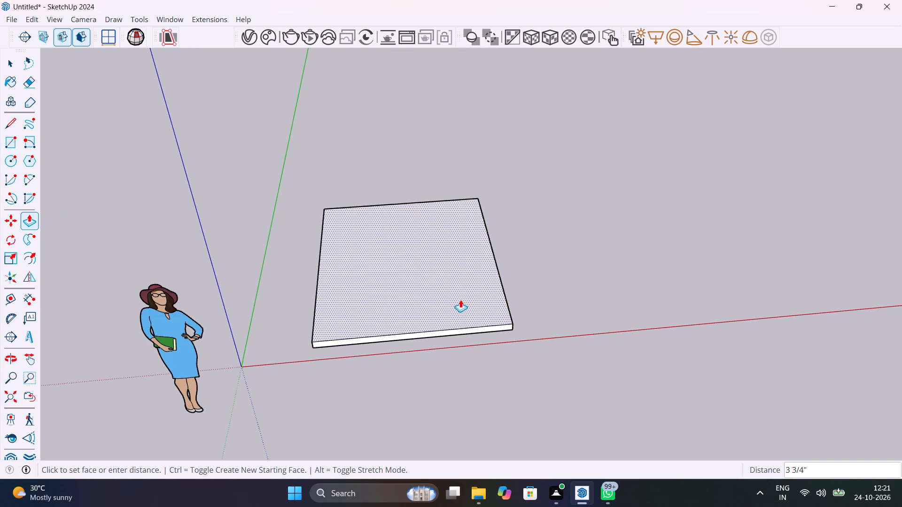
text(6")
key(Return)
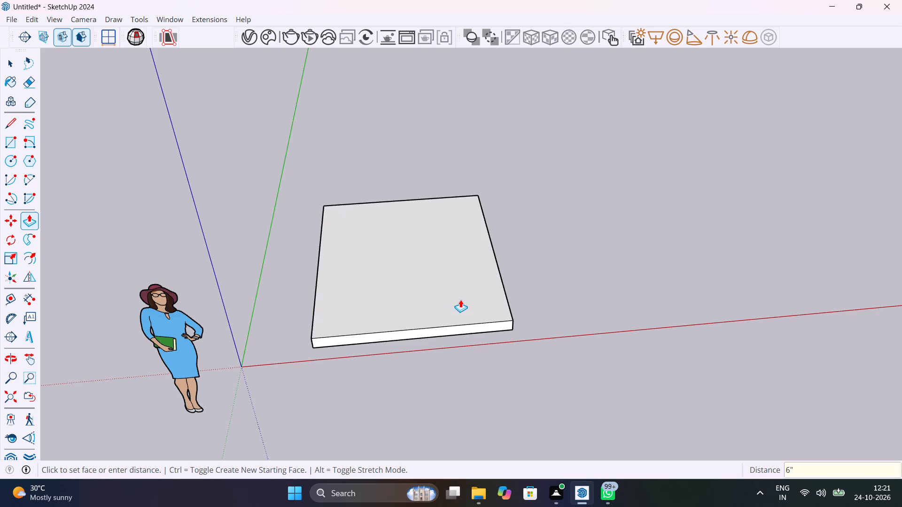
text(4")
key(Return)
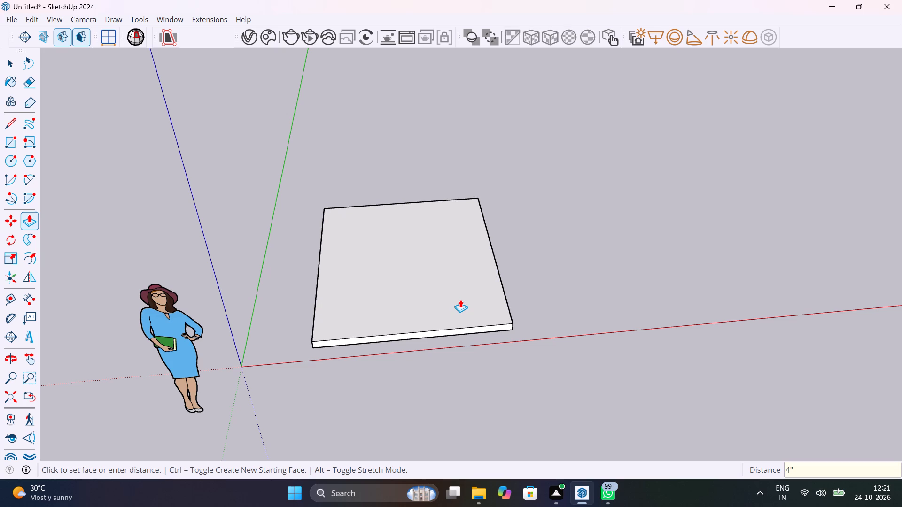
Select the whole floor slab and make it a group.
key(space)
triple_click(475, 298)
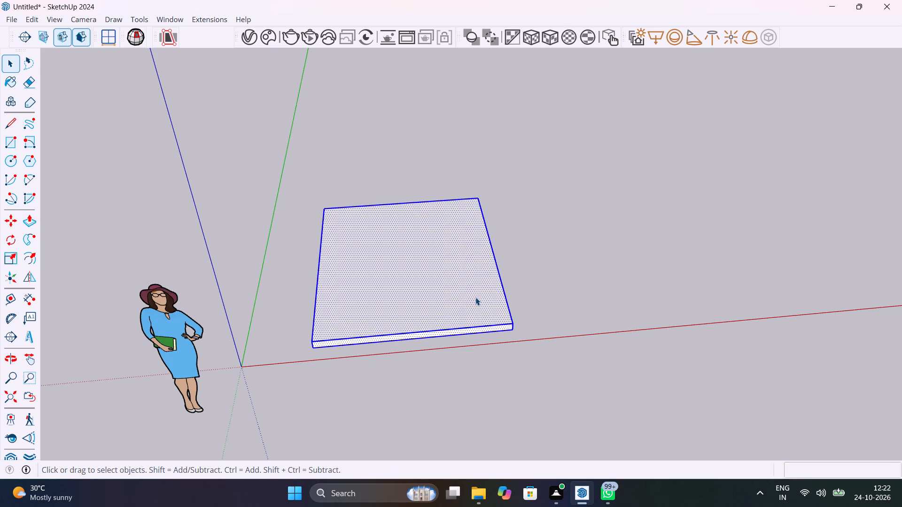
right_click(475, 297)
click(495, 114)
click(535, 241)
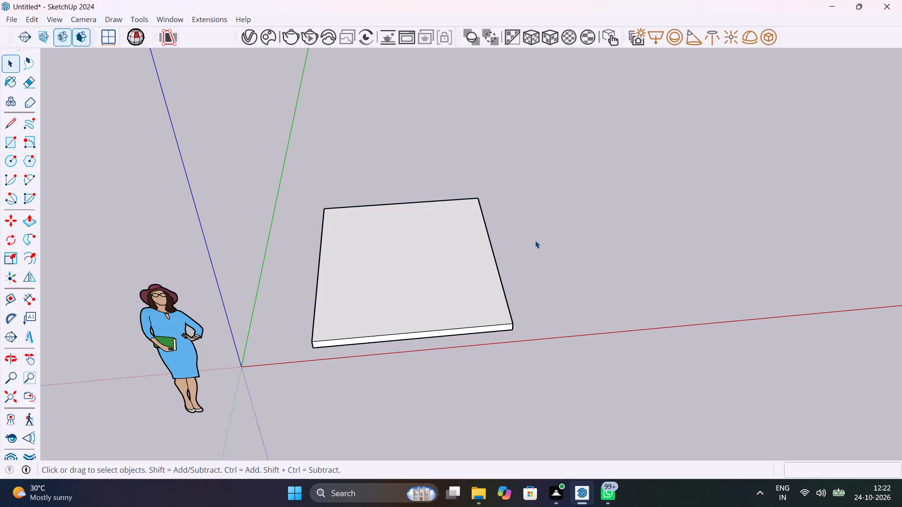
Place a guide line on the slab's top face, 4.5" inward from its back edge.
middle_drag(534, 261, 498, 244)
scroll(358, 211, up, 2)
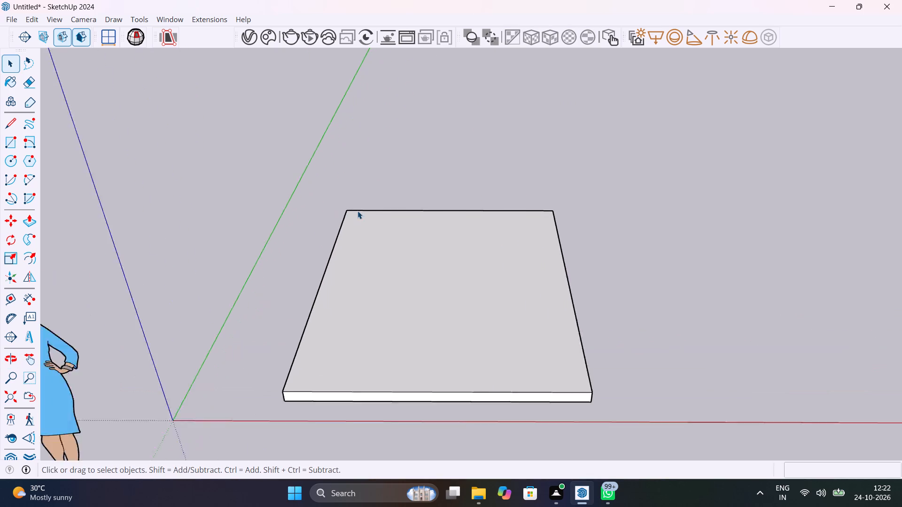
scroll(358, 211, up, 2)
key(t)
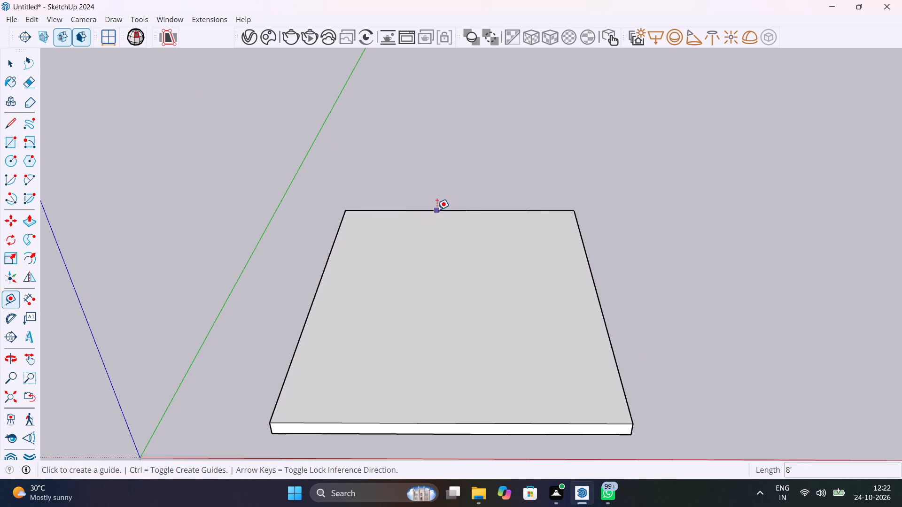
click(437, 210)
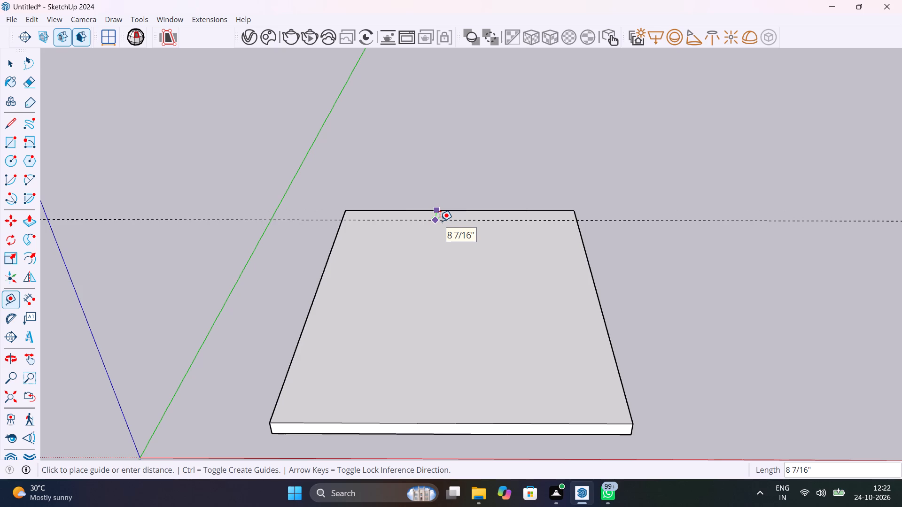
text(4.5")
key(Return)
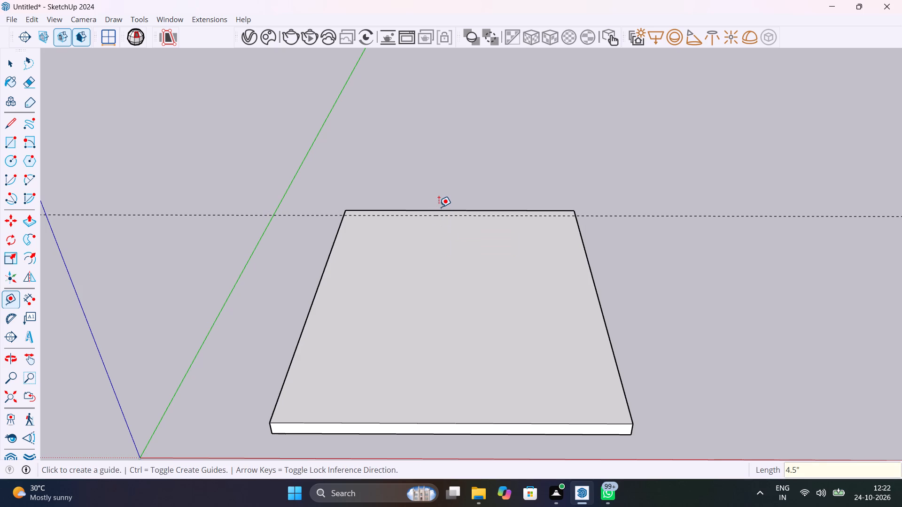
Draw a wall-strip rectangle on the slab from its back corner to where the guide meets the opposite side edge.
scroll(439, 207, up, 3)
key(space)
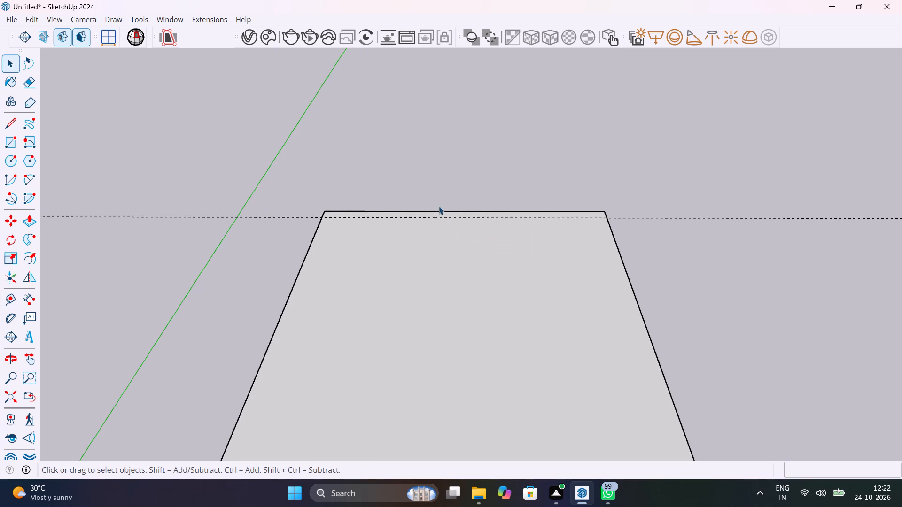
text(r)
click(327, 210)
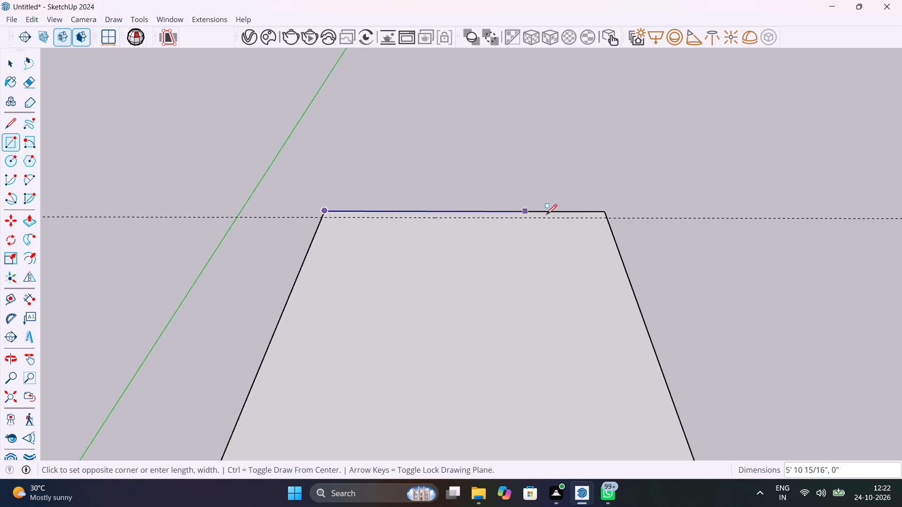
click(606, 219)
Select the wall strip's face and edges along the slab's back edge and make them a group.
middle_drag(549, 236, 563, 271)
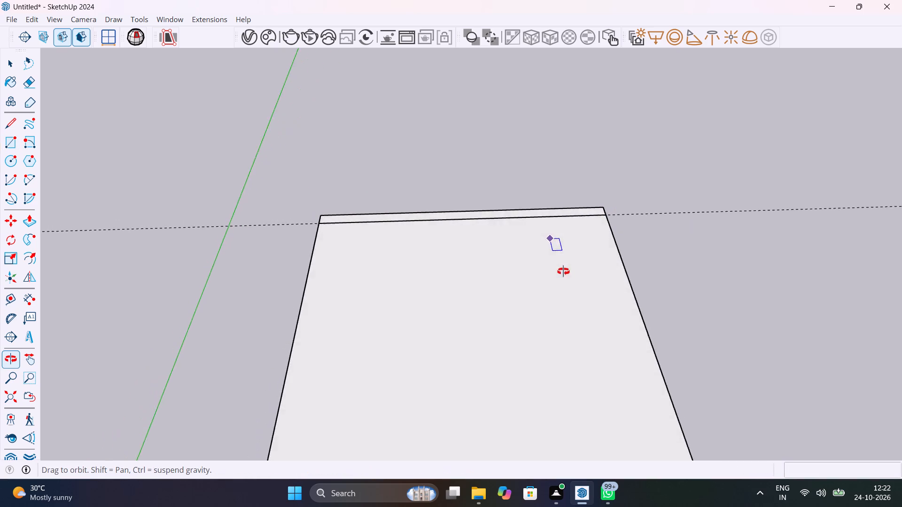
middle_drag(563, 271, 567, 333)
shift+middle_drag(556, 266, 552, 306)
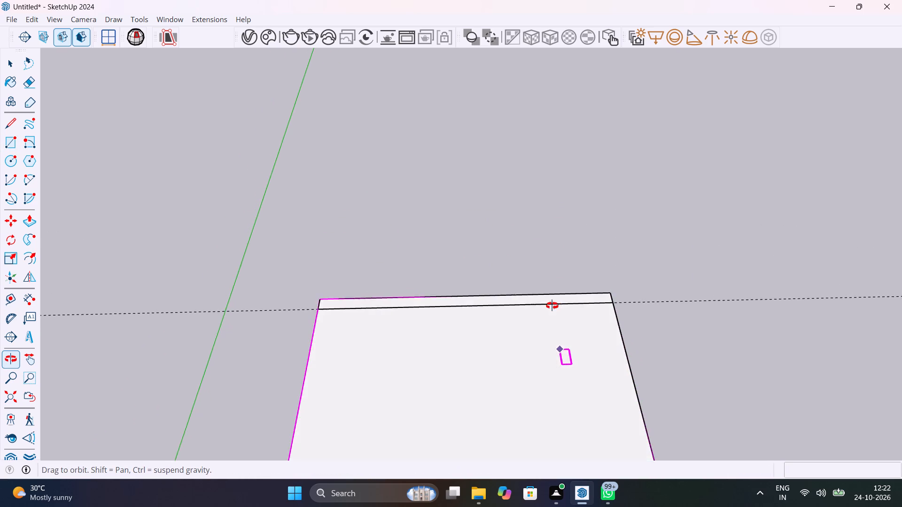
shift+middle_drag(552, 306, 568, 338)
scroll(554, 331, up, 5)
key(space)
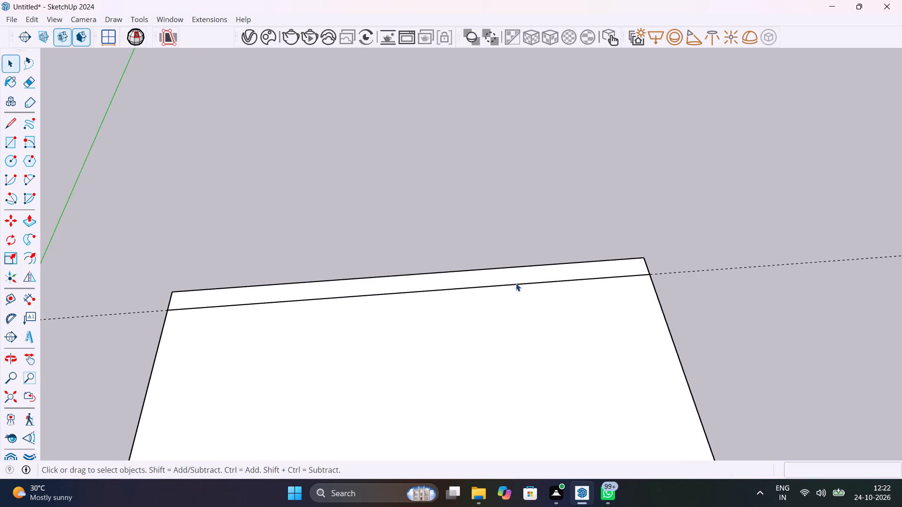
triple_click(518, 278)
right_click(518, 278)
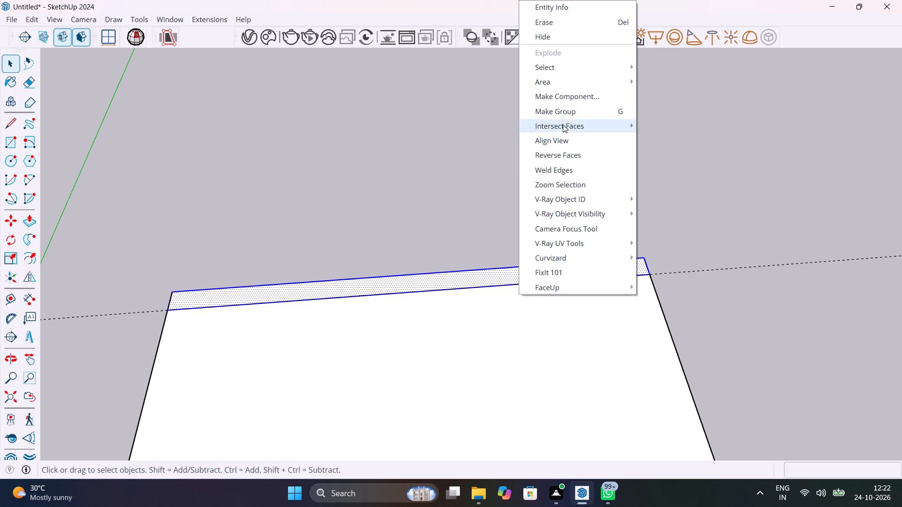
click(564, 115)
Inside the strip group, extrude the face up 10' with Push/Pull to form the back wall, and leave the group.
double_click(578, 272)
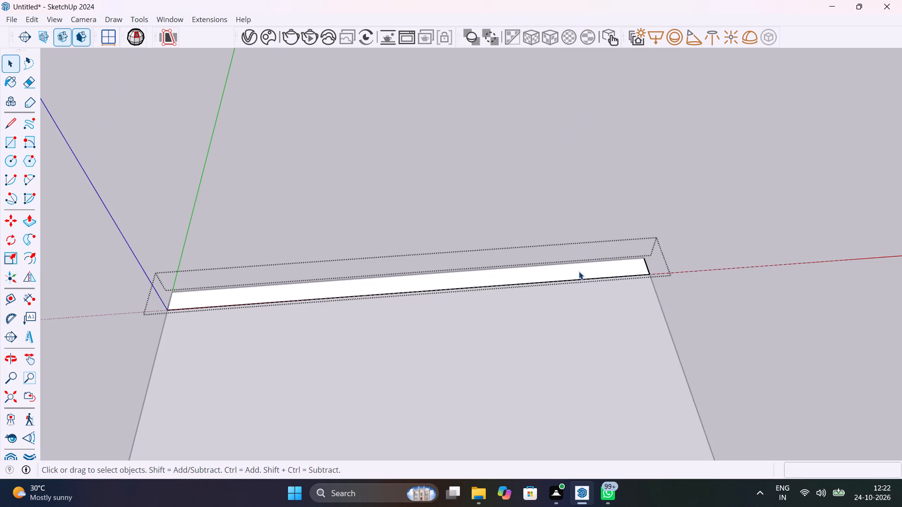
key(p)
click(579, 271)
scroll(577, 156, down, 2)
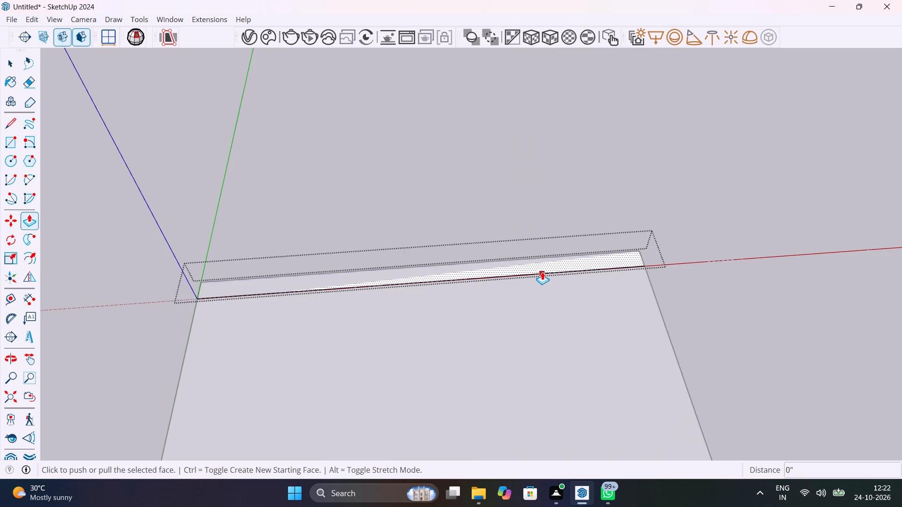
scroll(545, 188, down, 5)
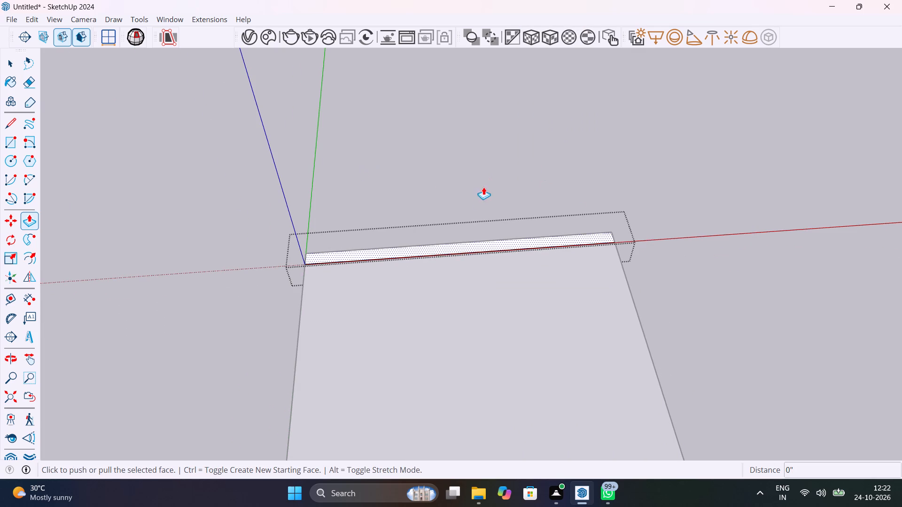
scroll(479, 238, up, 2)
click(483, 243)
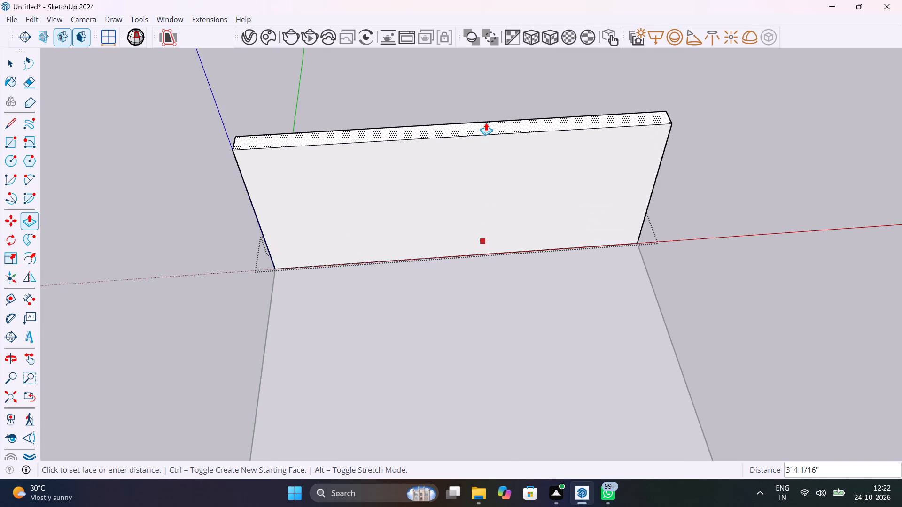
text(10')
key(Return)
key(space)
scroll(513, 61, down, 1)
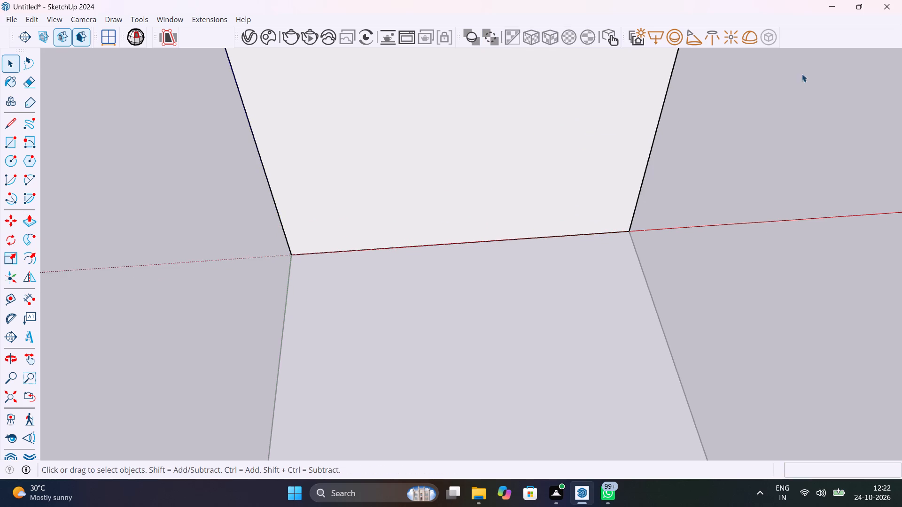
click(785, 127)
middle_drag(738, 184, 685, 106)
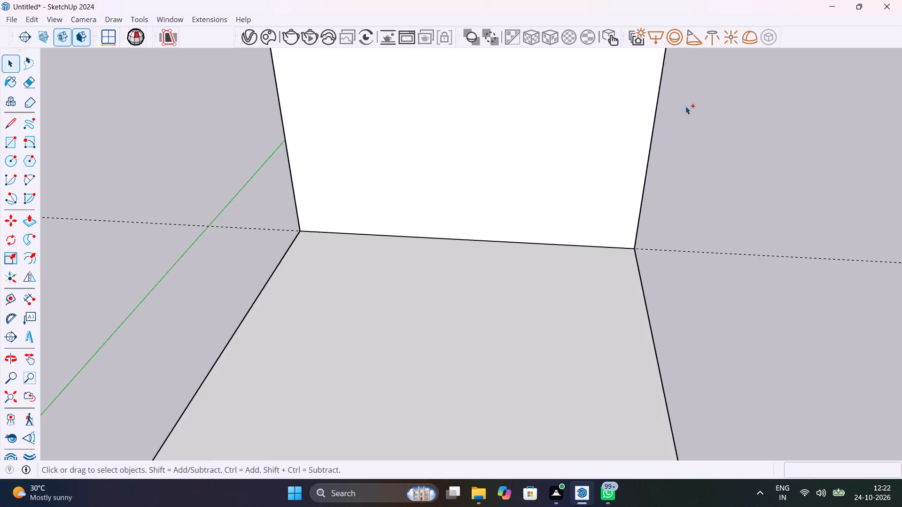
Start saving the model and browse to the SketchUp folder inside SANATH > 1.PROJECTS on Local Disk (D:).
key(ctrl+s)
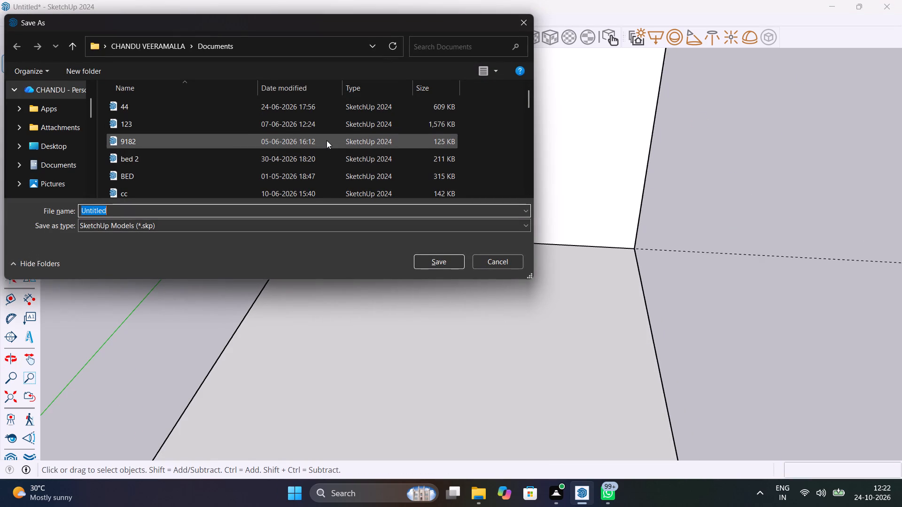
scroll(327, 140, down, 5)
scroll(72, 142, down, 2)
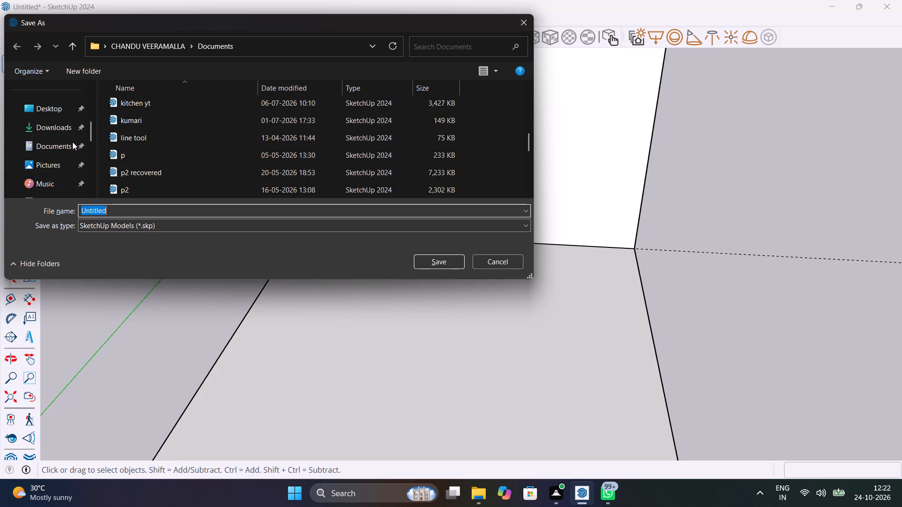
scroll(72, 142, up, 2)
scroll(52, 129, down, 1)
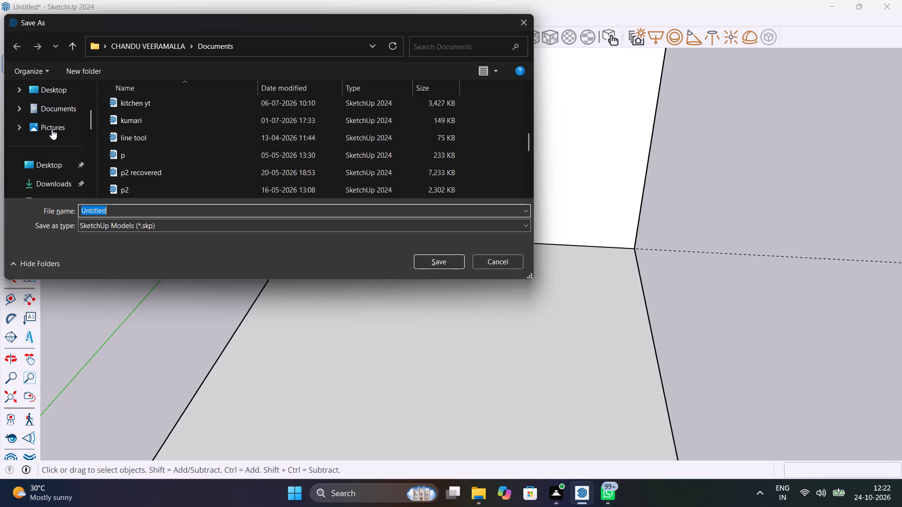
scroll(50, 157, down, 4)
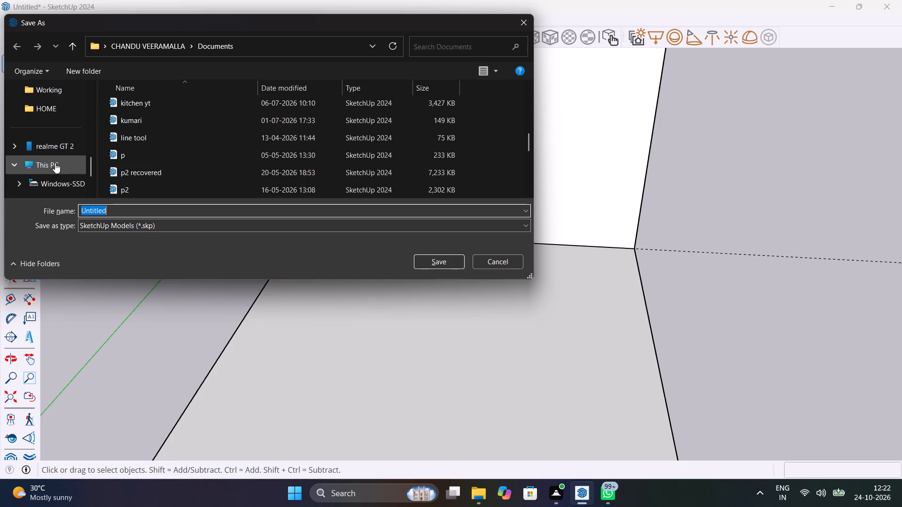
double_click(55, 163)
double_click(331, 112)
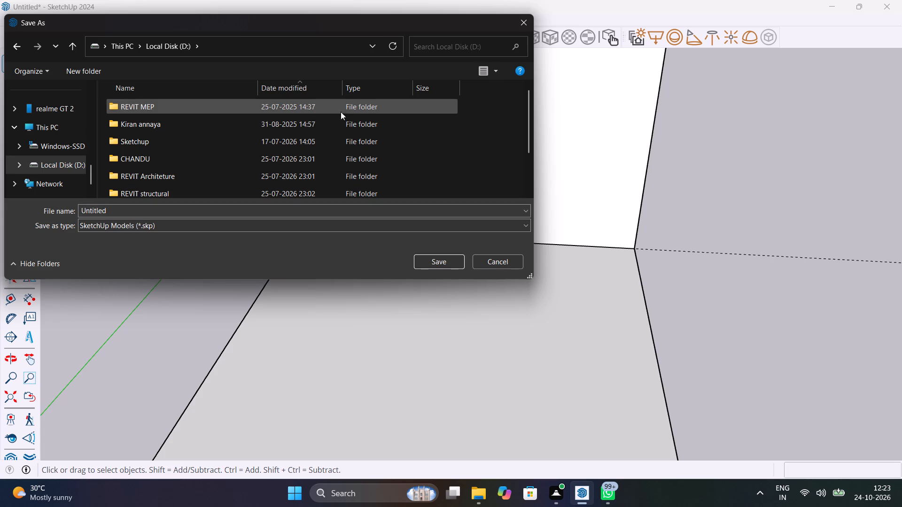
scroll(202, 173, down, 2)
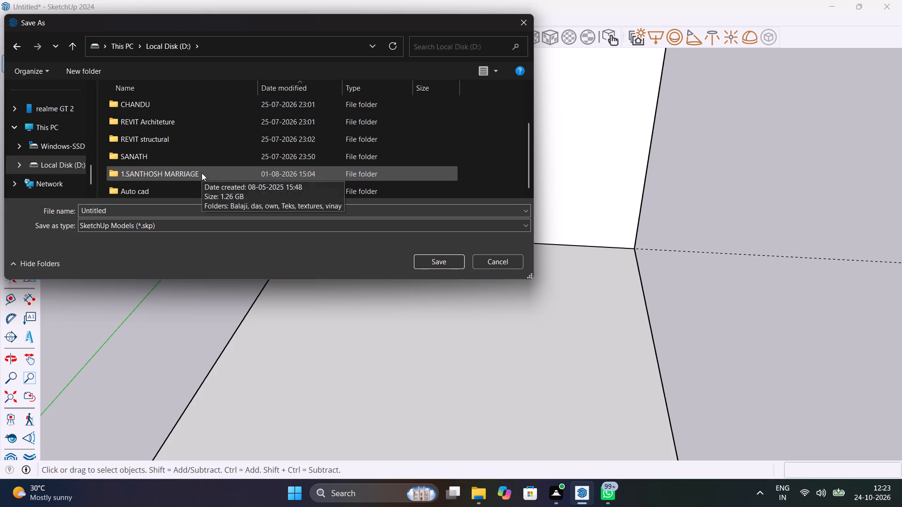
click(192, 159)
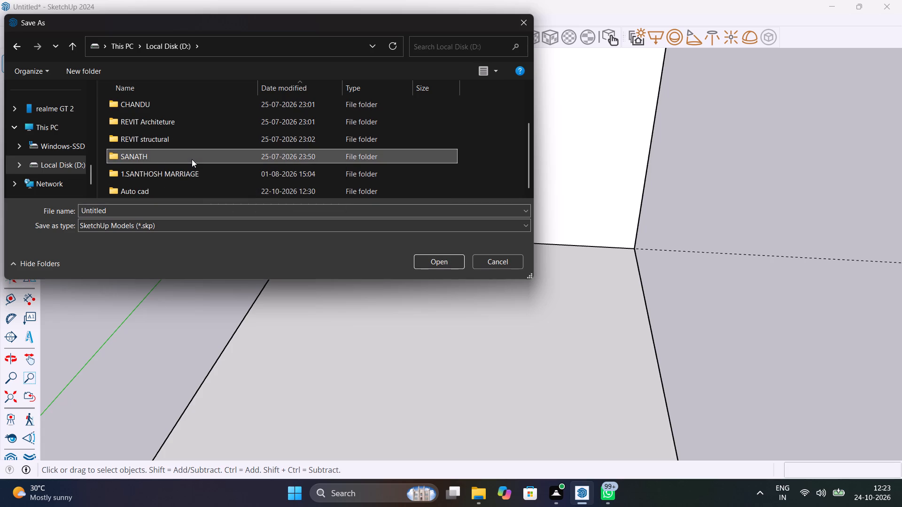
click(192, 159)
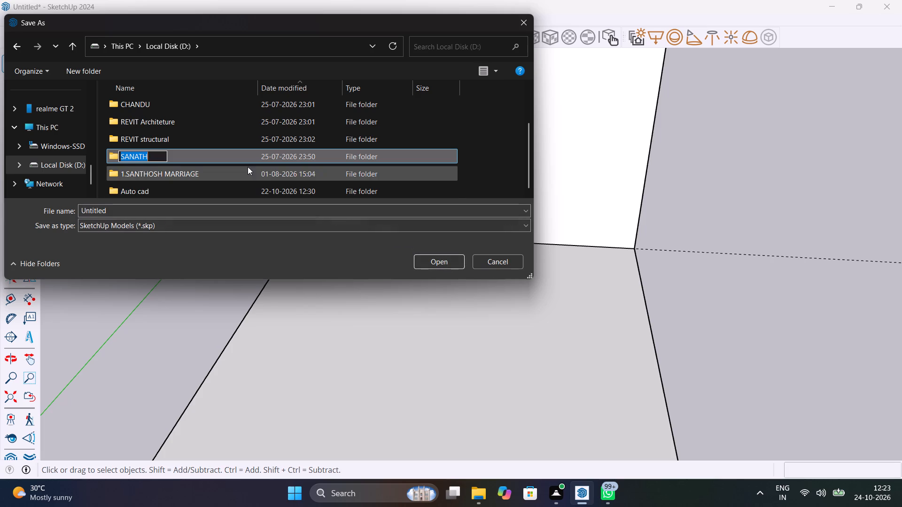
click(242, 158)
click(445, 267)
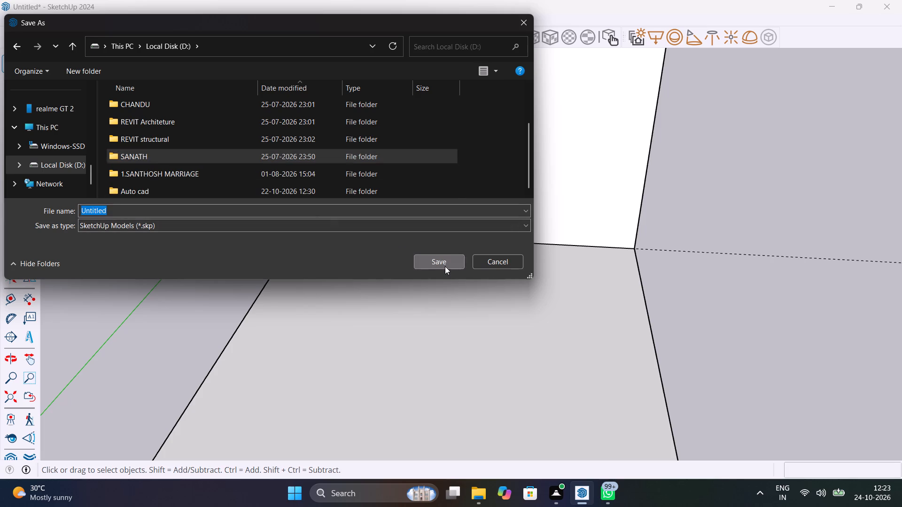
double_click(160, 122)
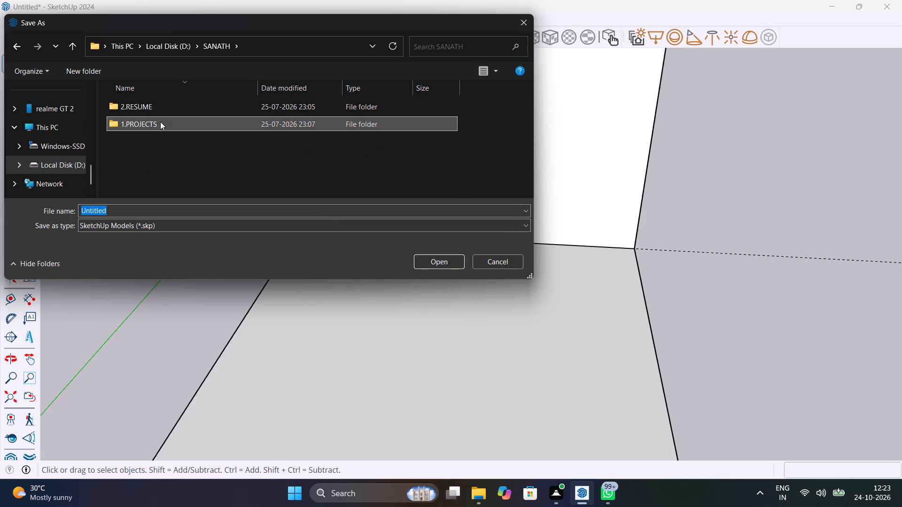
double_click(163, 129)
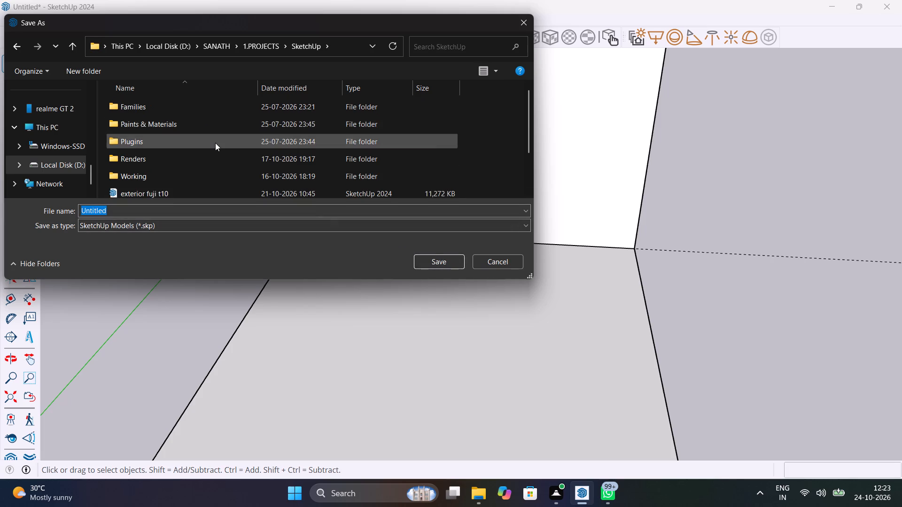
scroll(215, 143, down, 6)
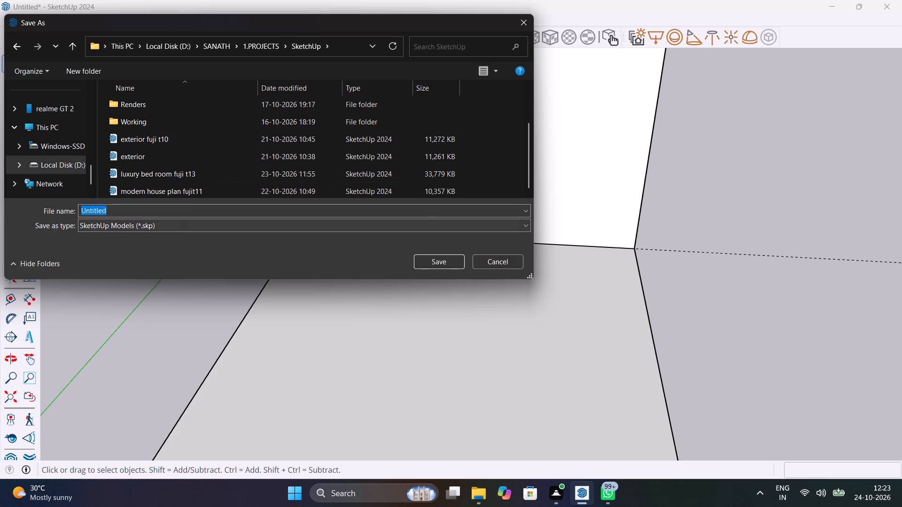
Name the file "tv unit fuji t17" and save it as a SketchUp model.
click(191, 211)
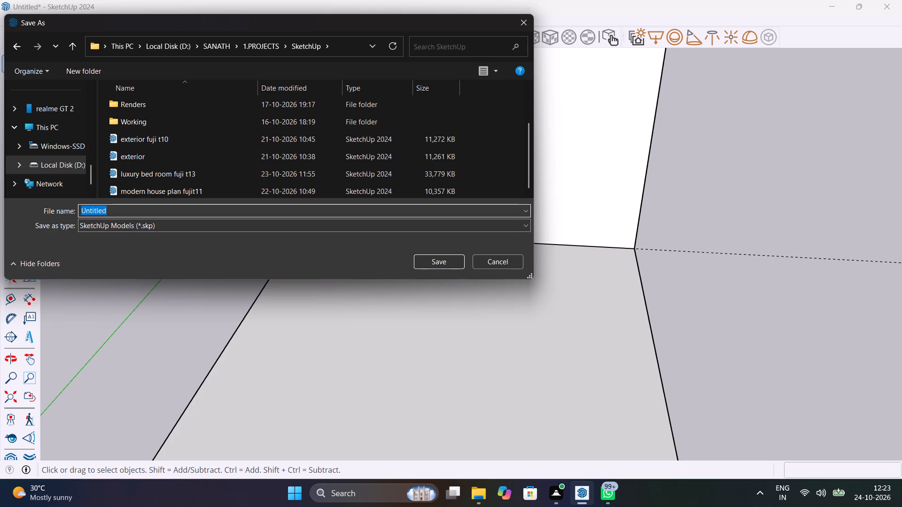
key(BackSpace)
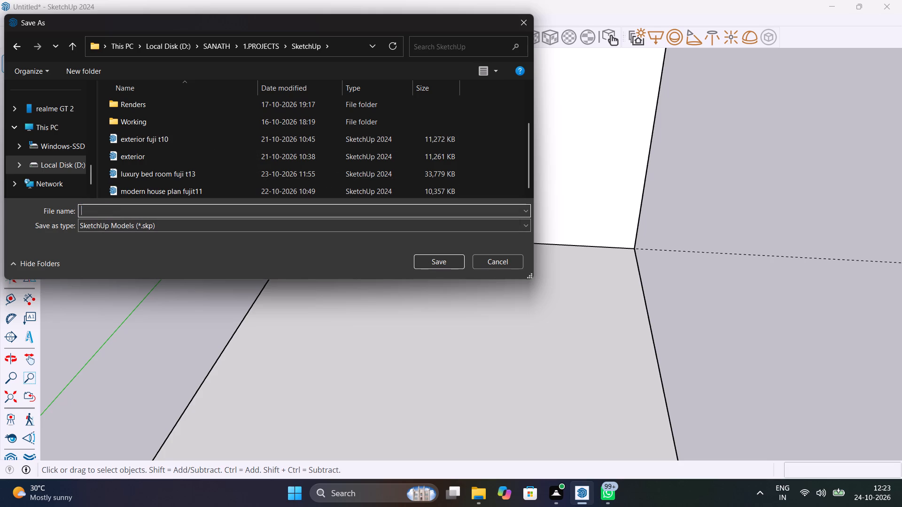
text(tv)
key(space)
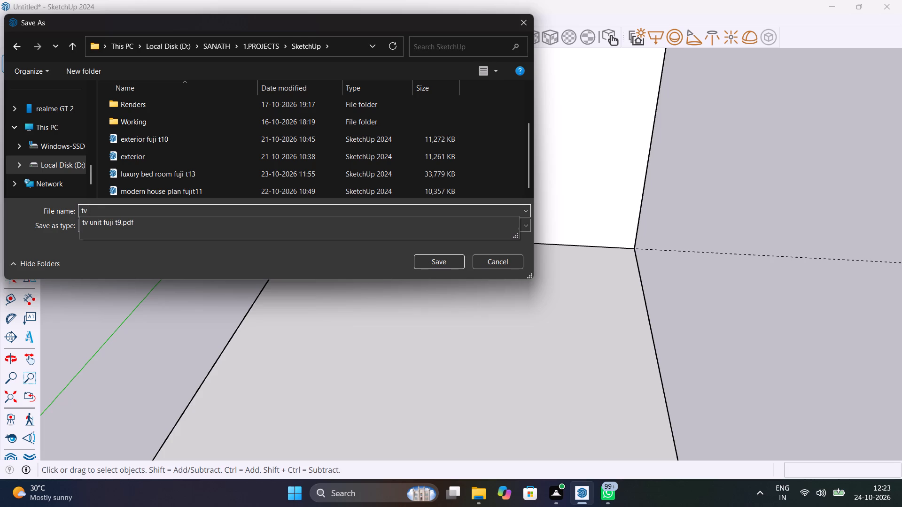
text(unit)
key(space)
text(ful)
key(BackSpace)
text(ji)
key(space)
text(t17)
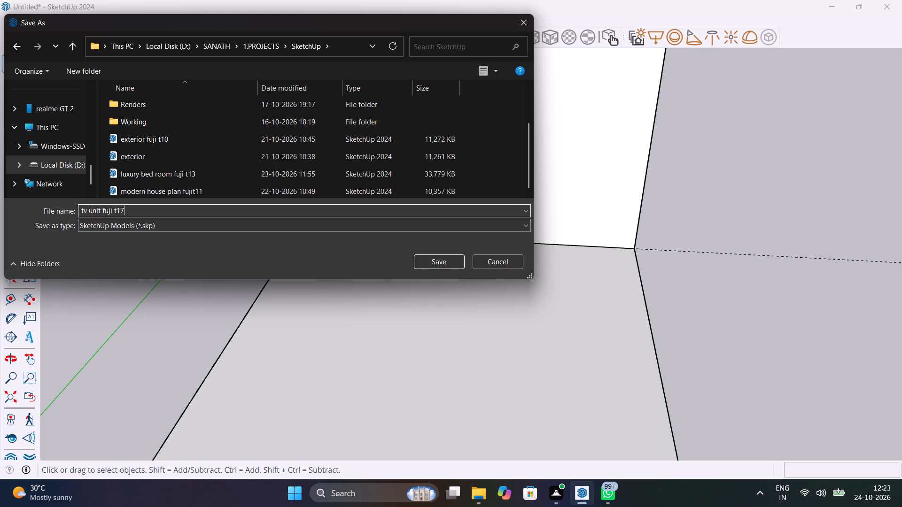
click(446, 263)
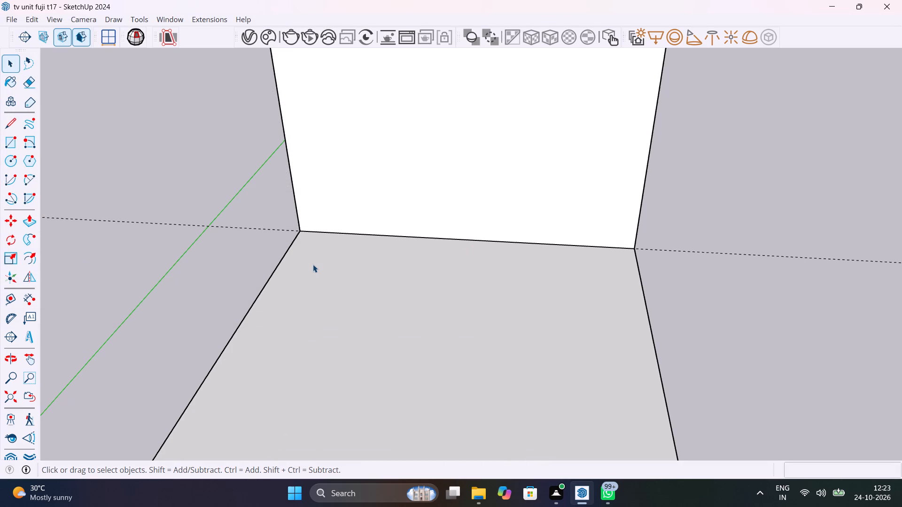
Place a vertical guide on the back wall's face, 4' from its right edge, through the top edge's midpoint.
scroll(325, 233, down, 2)
middle_drag(478, 262, 543, 214)
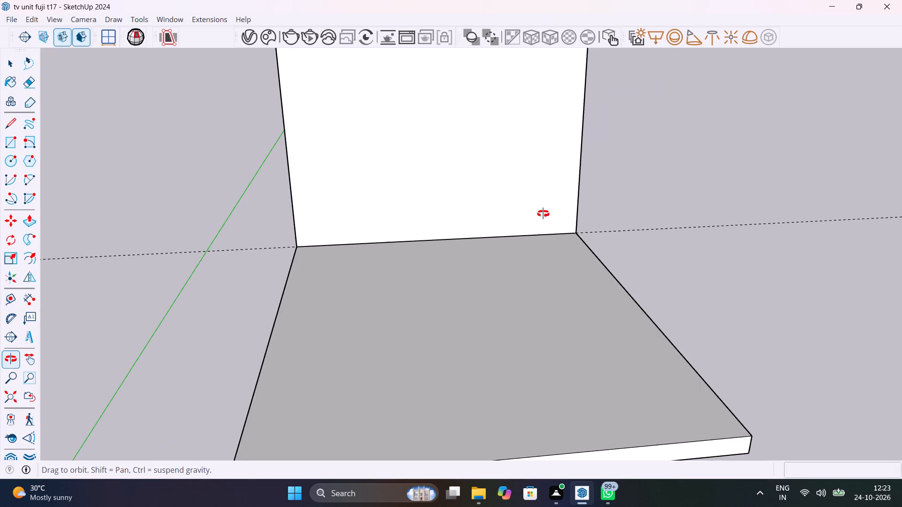
middle_drag(543, 214, 521, 312)
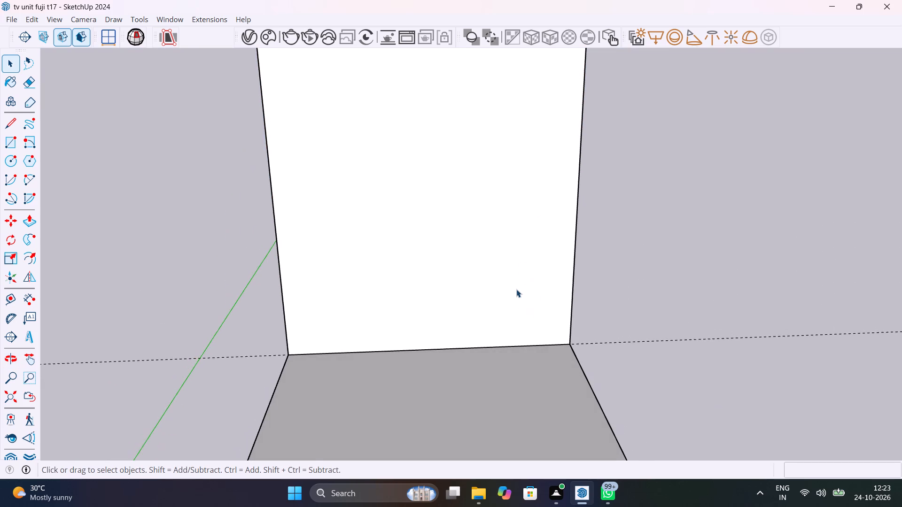
scroll(516, 289, down, 3)
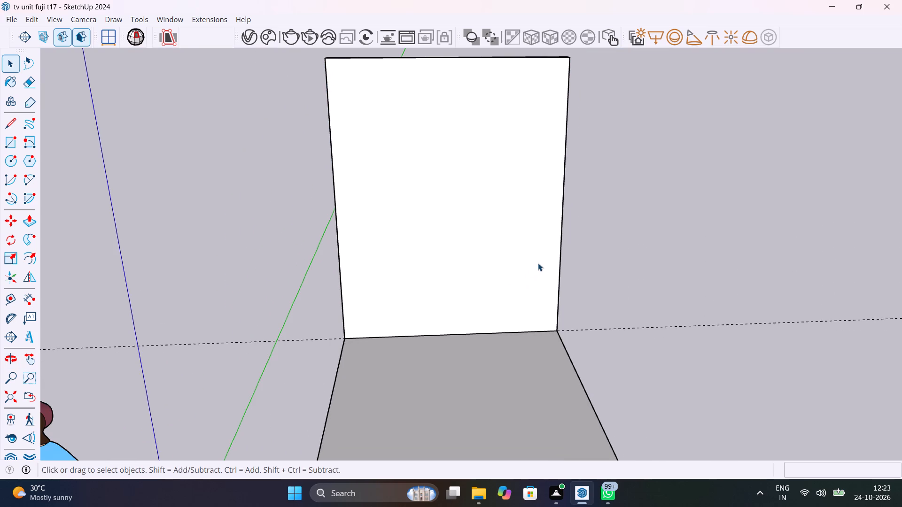
shift+middle_drag(539, 262, 518, 258)
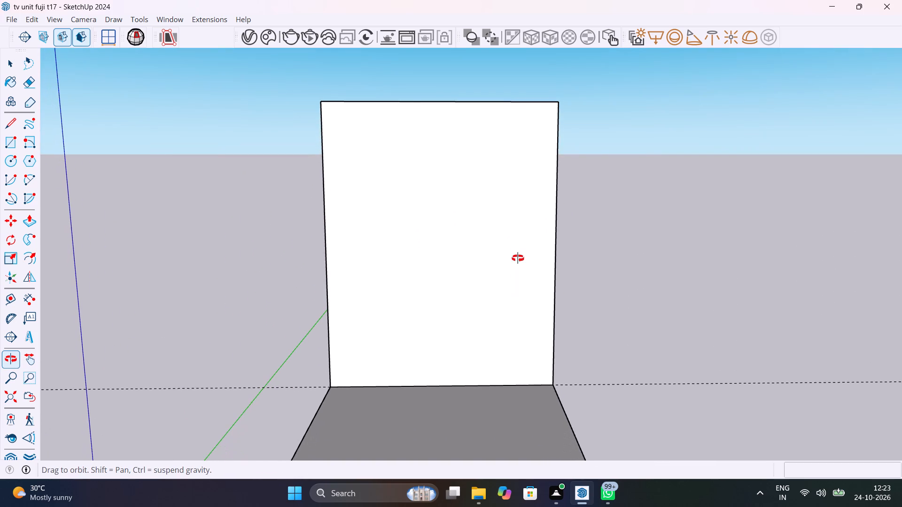
shift+middle_drag(518, 258, 519, 290)
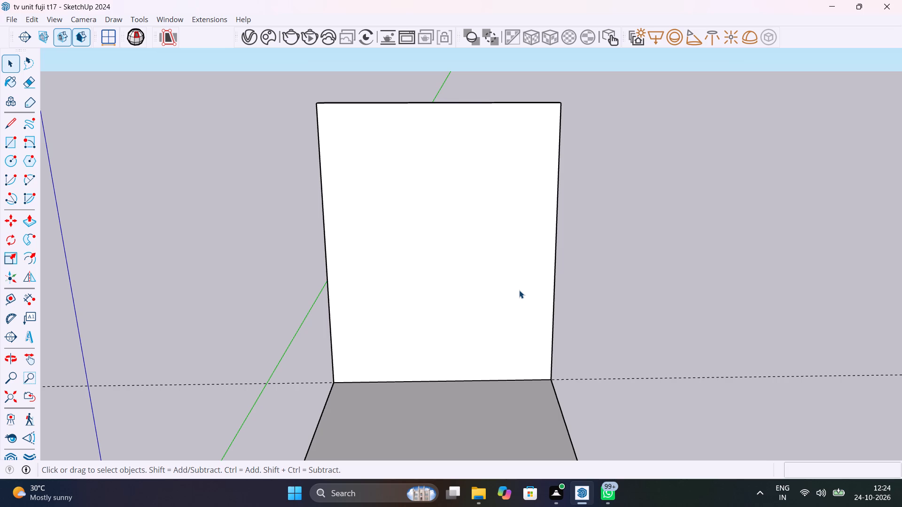
key(t)
click(555, 308)
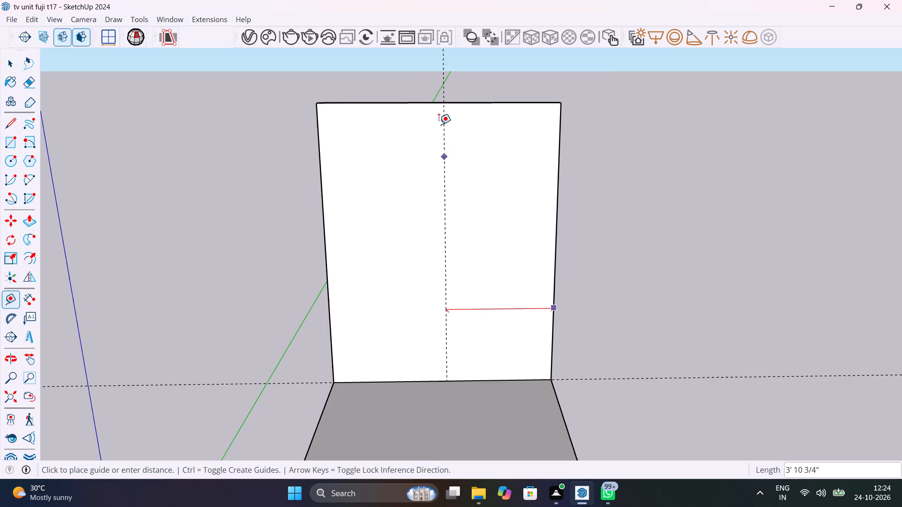
click(441, 102)
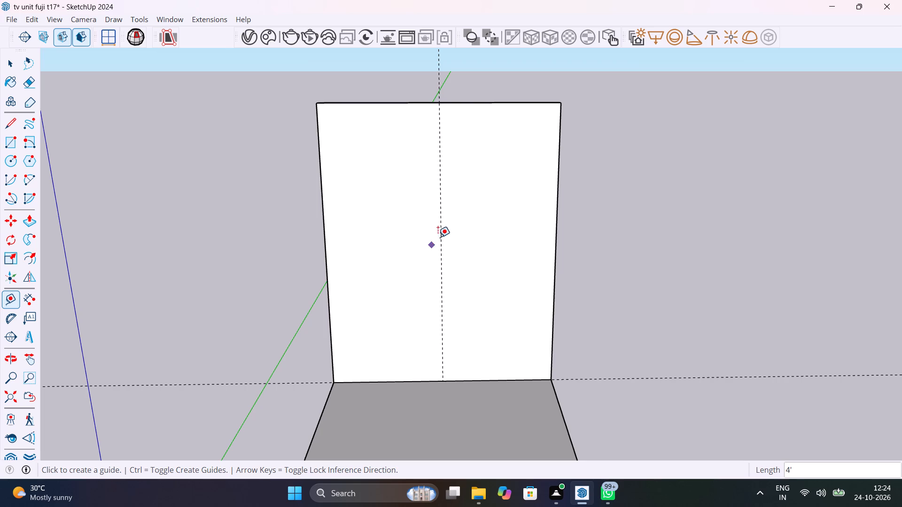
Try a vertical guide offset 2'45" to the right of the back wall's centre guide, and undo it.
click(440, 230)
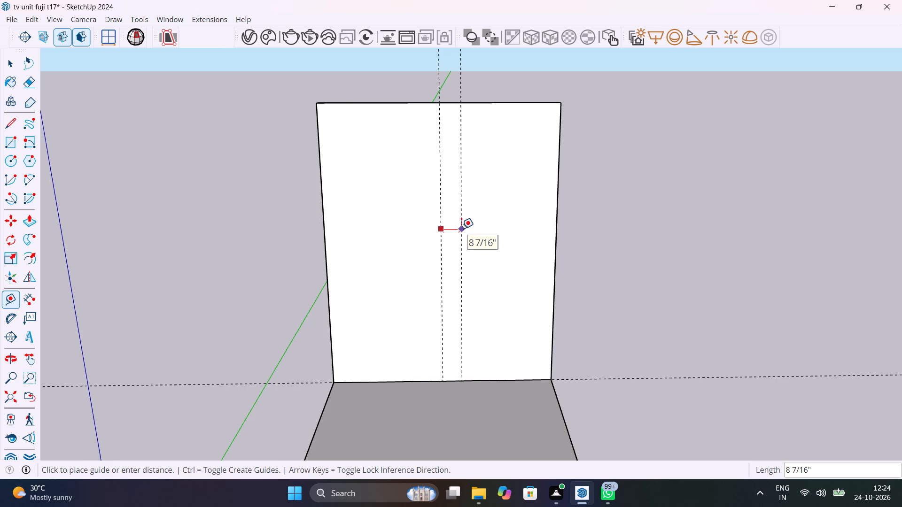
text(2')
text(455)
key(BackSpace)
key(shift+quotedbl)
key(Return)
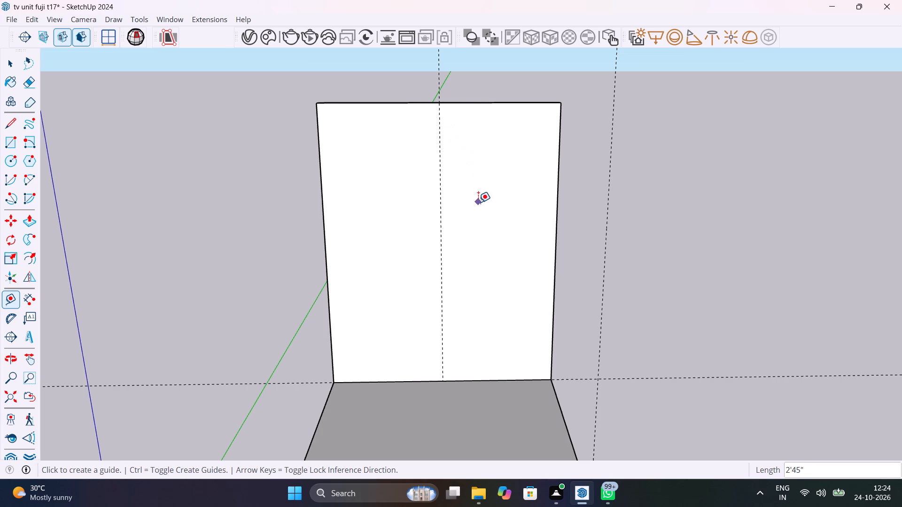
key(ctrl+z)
Place a vertical guide on the back wall, 2' to the right of the centre guide.
click(442, 236)
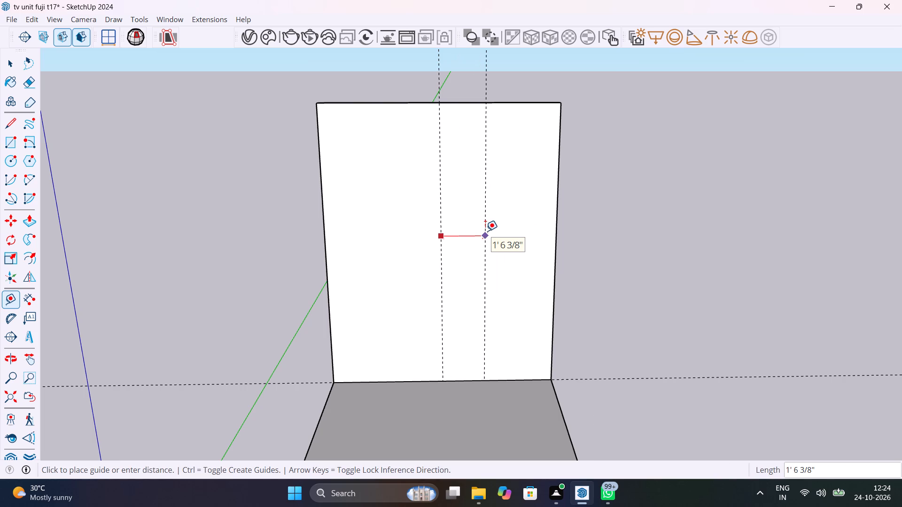
text(2')
key(Return)
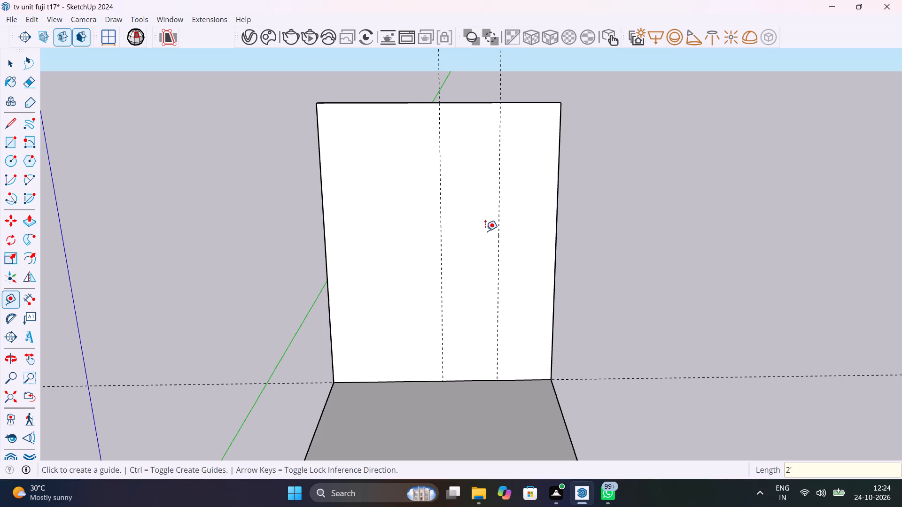
Place a vertical guide on the back wall, 2' to the left of the centre guide.
click(443, 258)
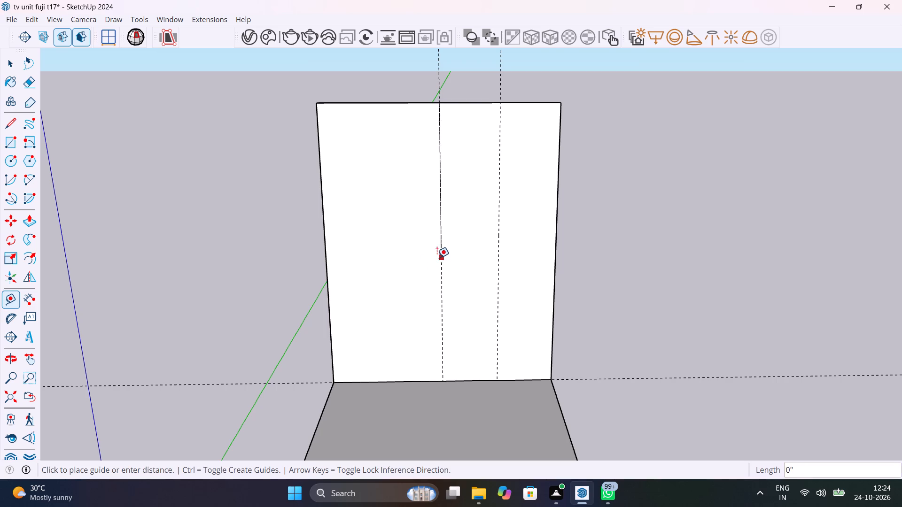
text(2')
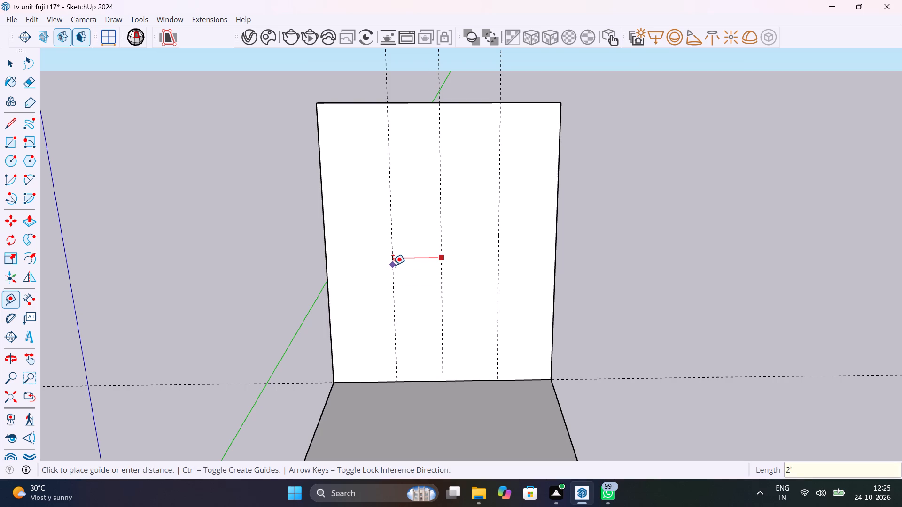
key(Return)
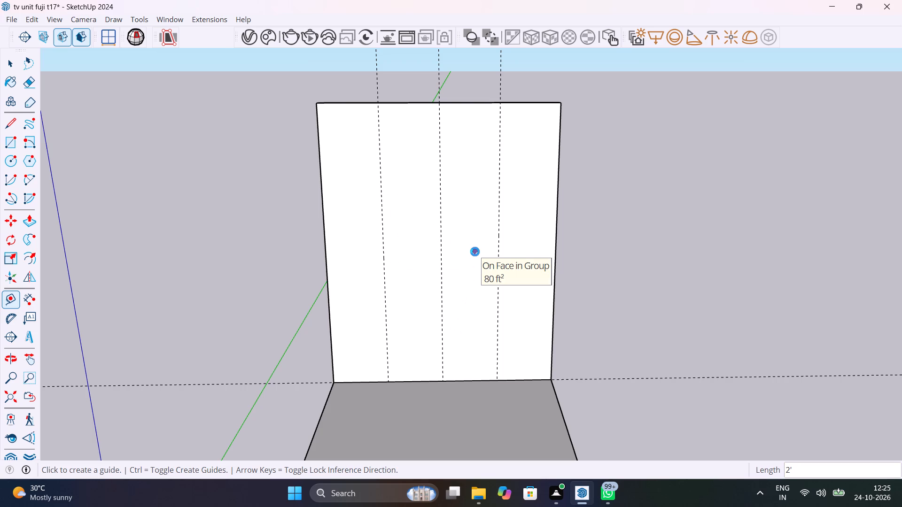
key(space)
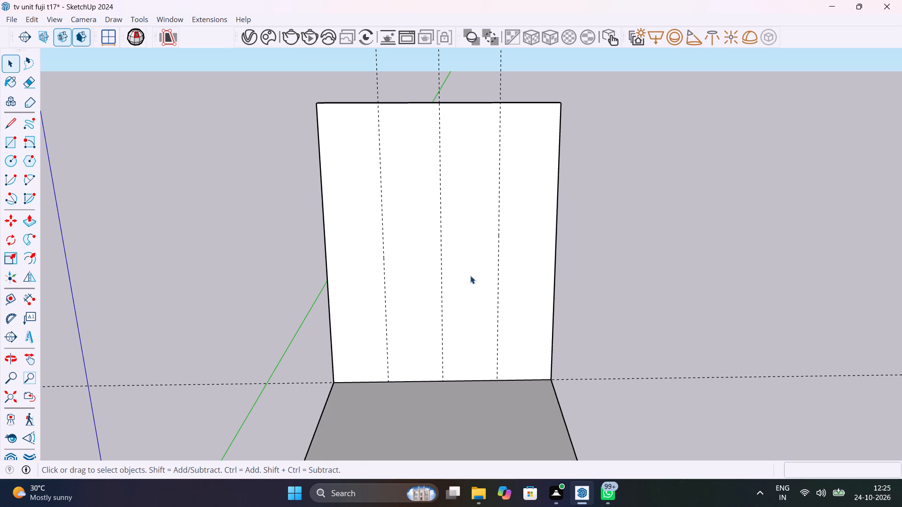
Measure the distance between the two outer vertical guides at the wall's base without placing a dimension.
click(26, 300)
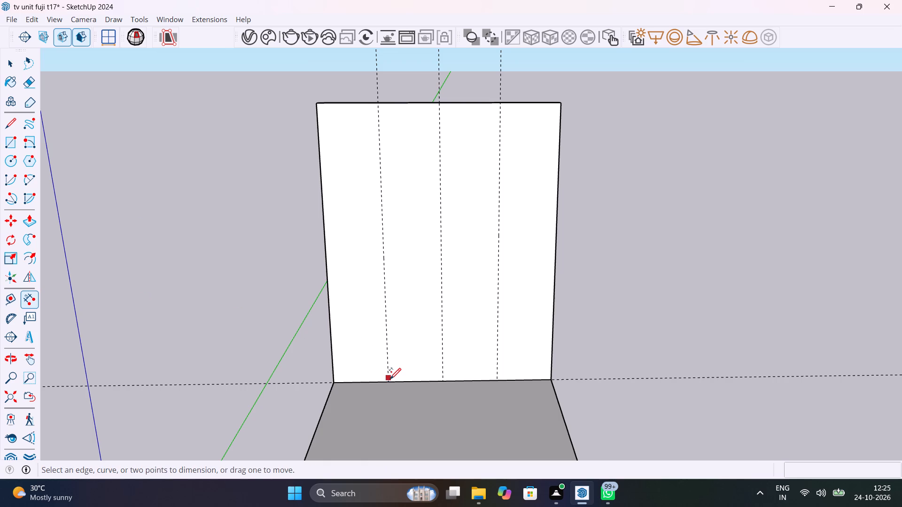
click(390, 381)
click(496, 381)
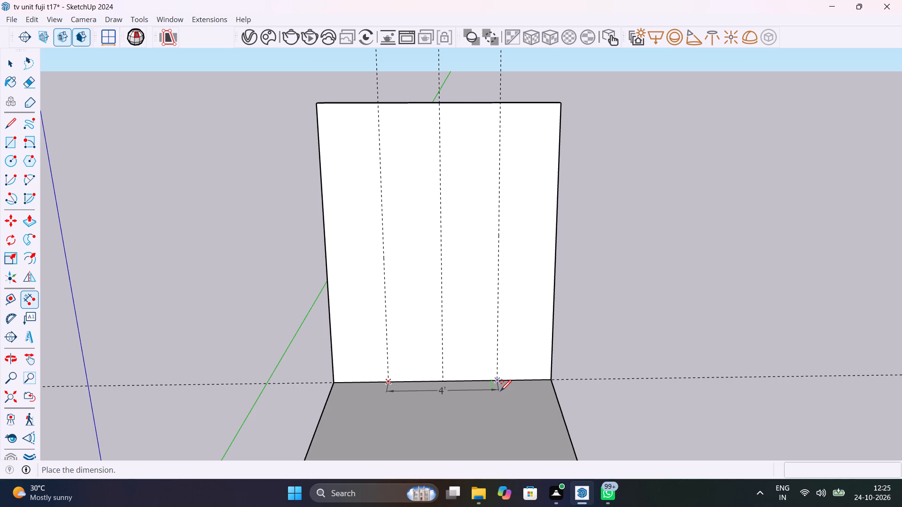
key(space)
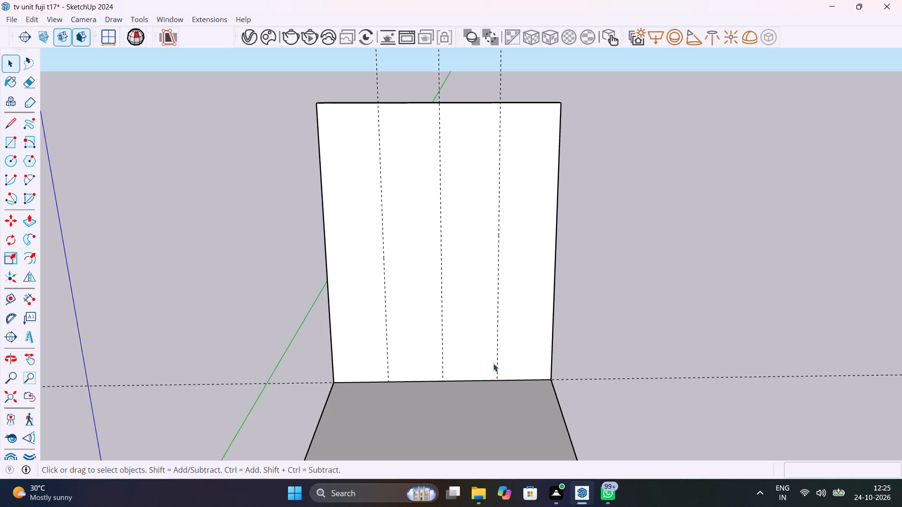
Place two more vertical guides on the back wall, each 4.5" outward from the guides 2' either side of centre.
key(t)
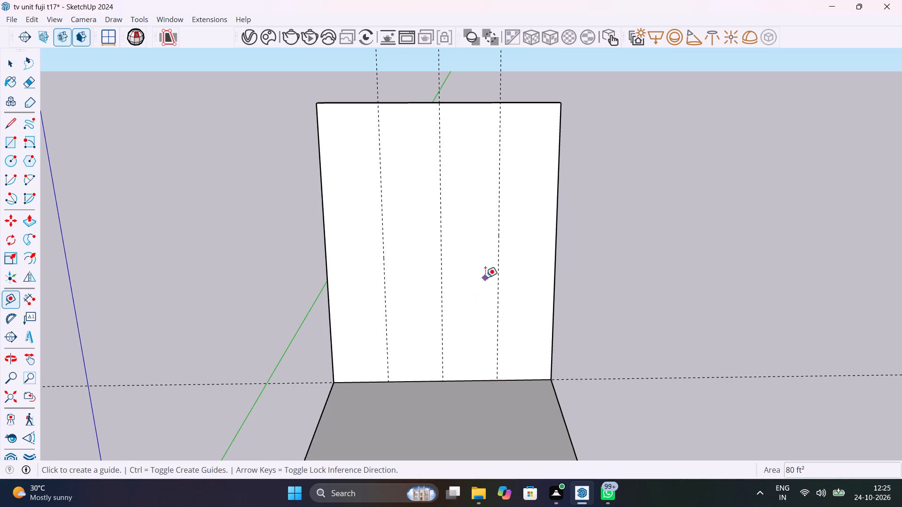
click(498, 264)
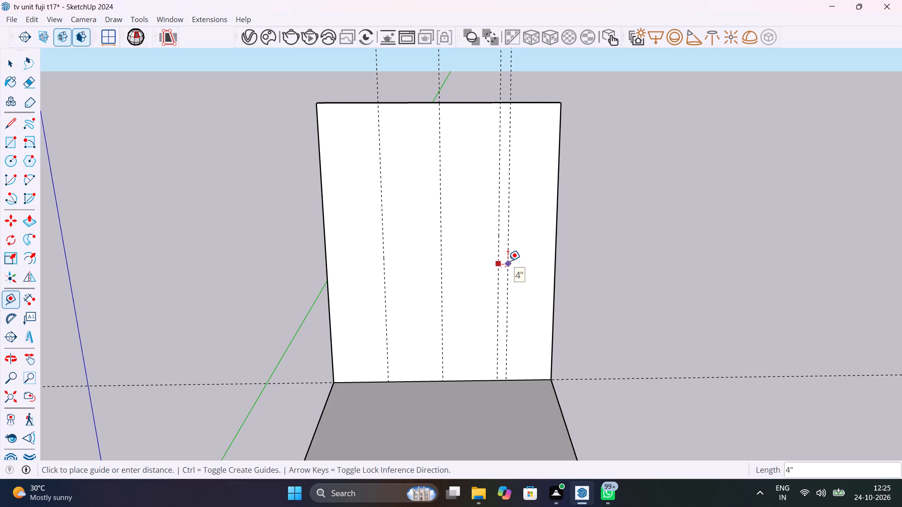
text(4.5")
key(Return)
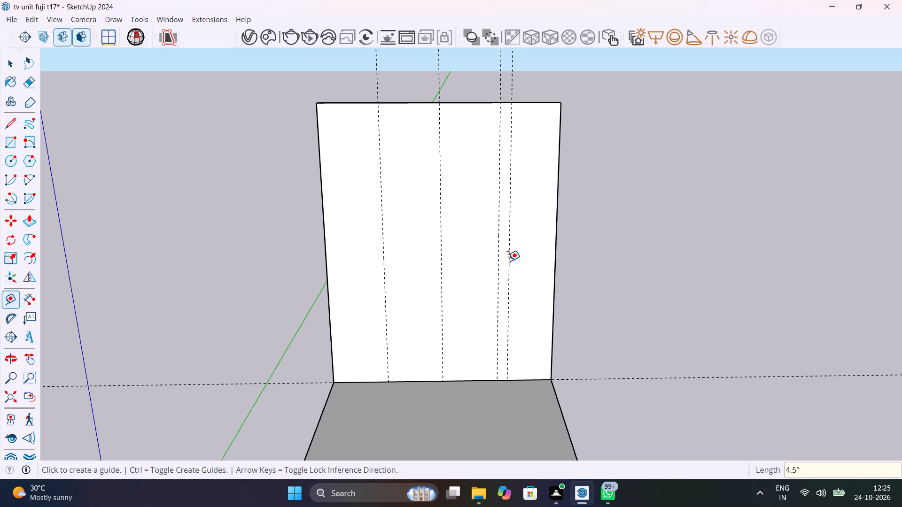
click(385, 263)
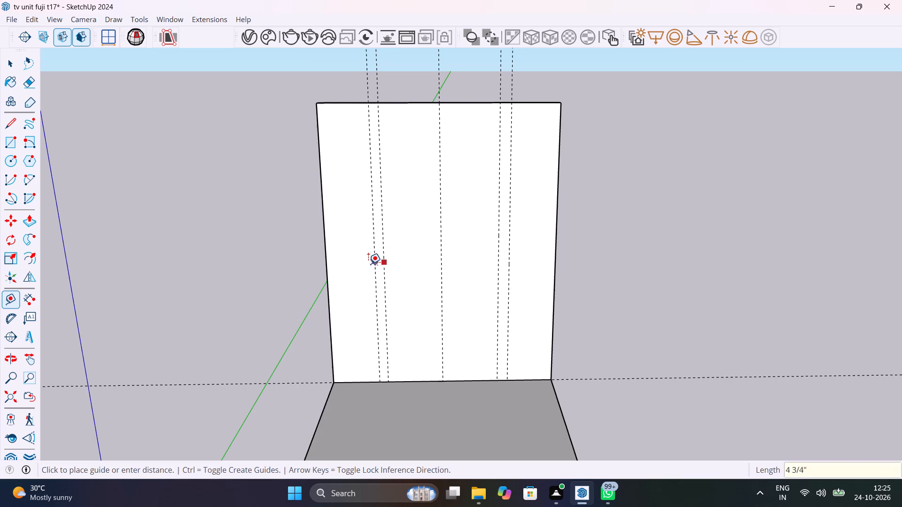
text(4.5")
key(Return)
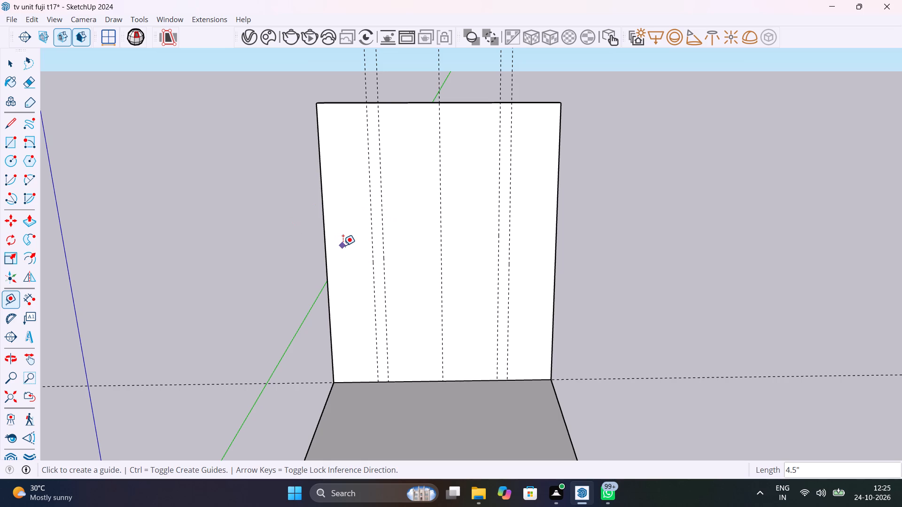
key(Escape)
Measure the distance between the two outermost vertical guides at the wall's base without placing a dimension.
click(29, 304)
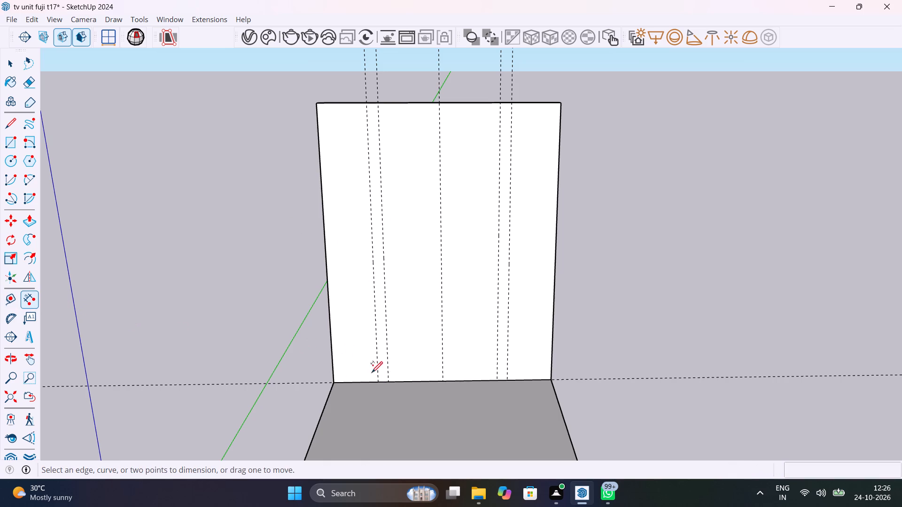
click(378, 381)
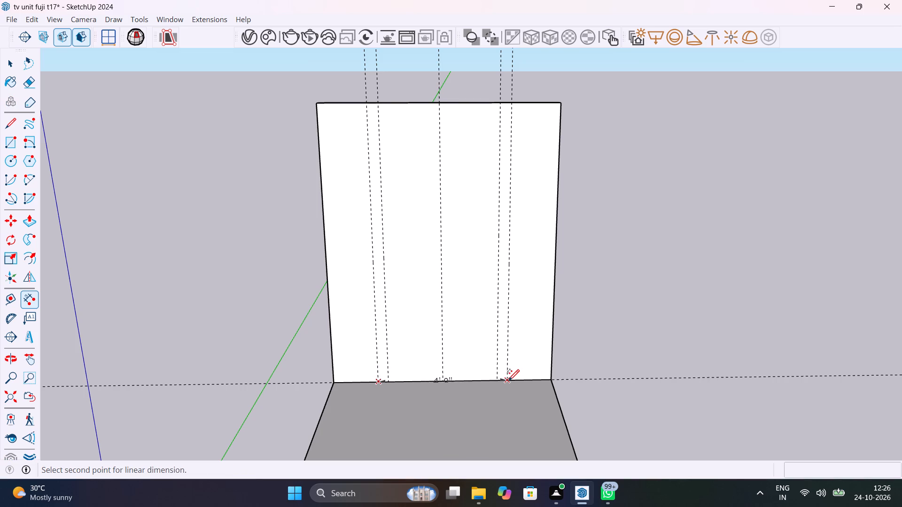
click(508, 380)
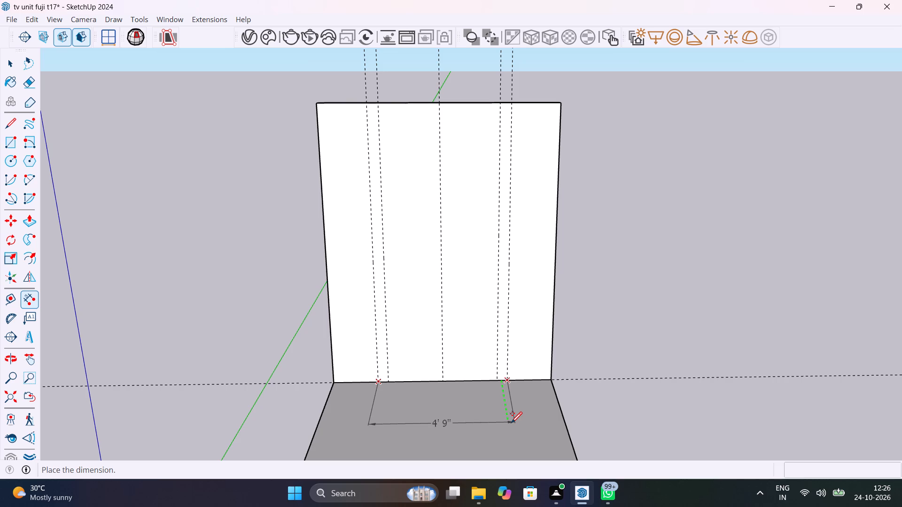
key(Escape)
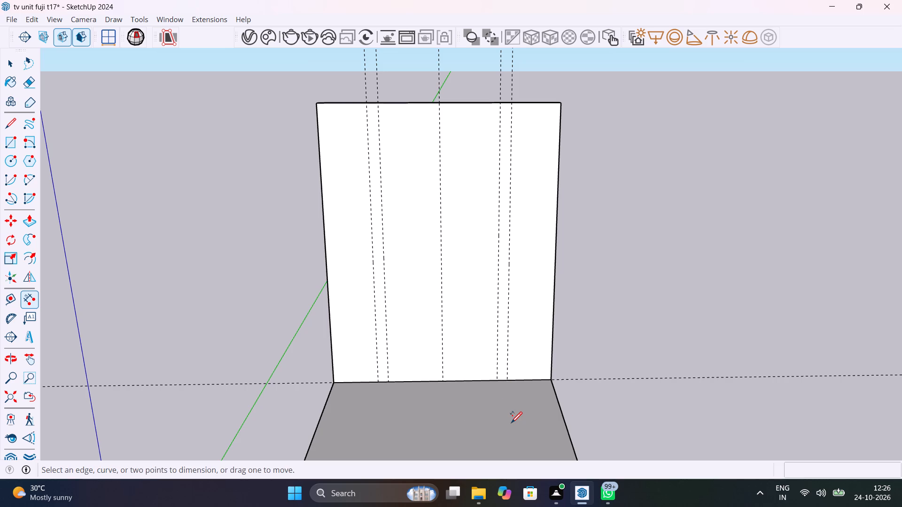
Delete the two inner vertical guides that are 2' either side of the wall's centre guide.
middle_drag(437, 382, 554, 395)
key(space)
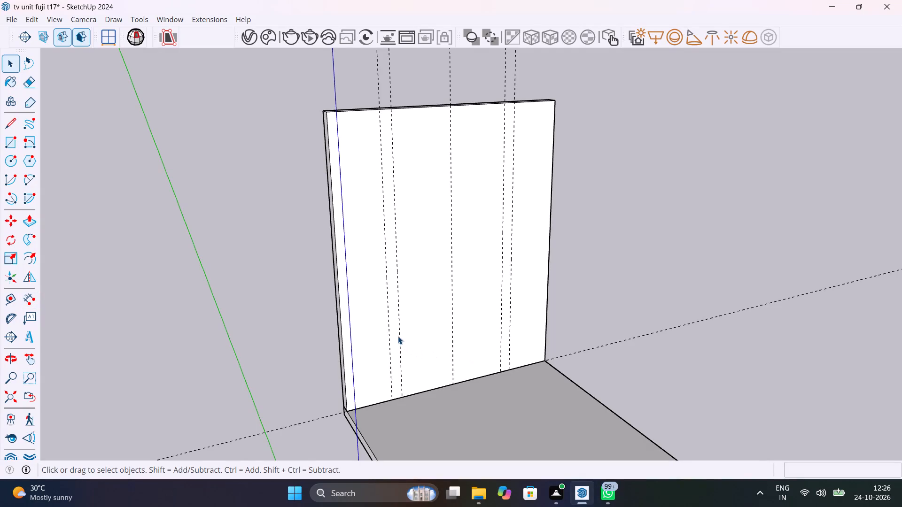
click(399, 334)
key(Delete)
click(502, 293)
key(Delete)
Place a horizontal guide on the back wall, 6'6" above its bottom edge.
key(t)
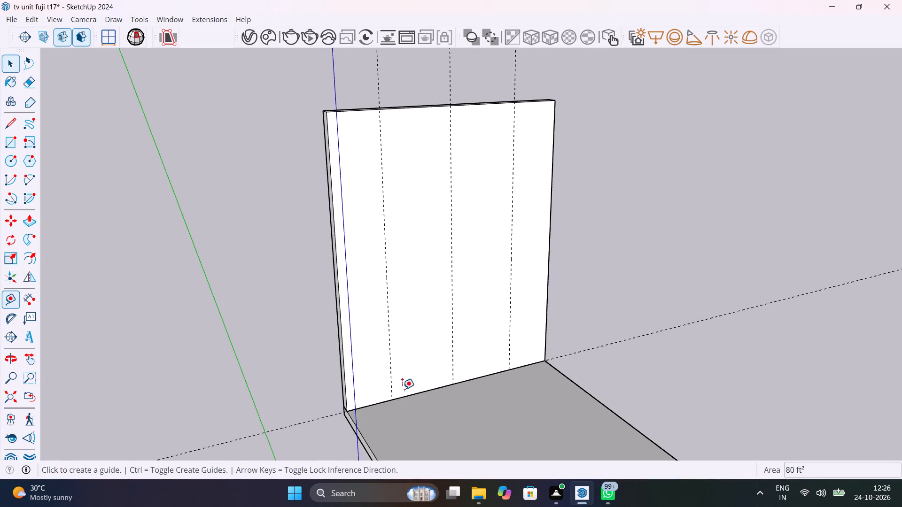
click(419, 391)
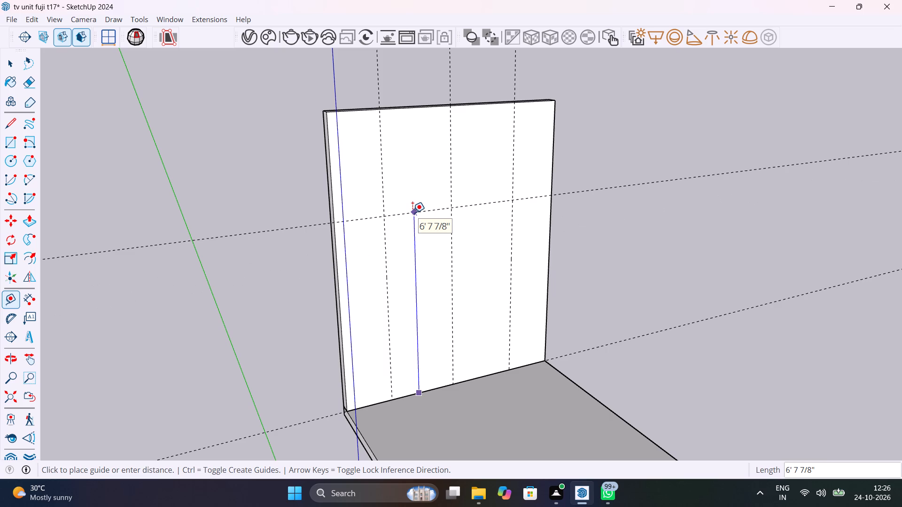
text(6'6")
key(Return)
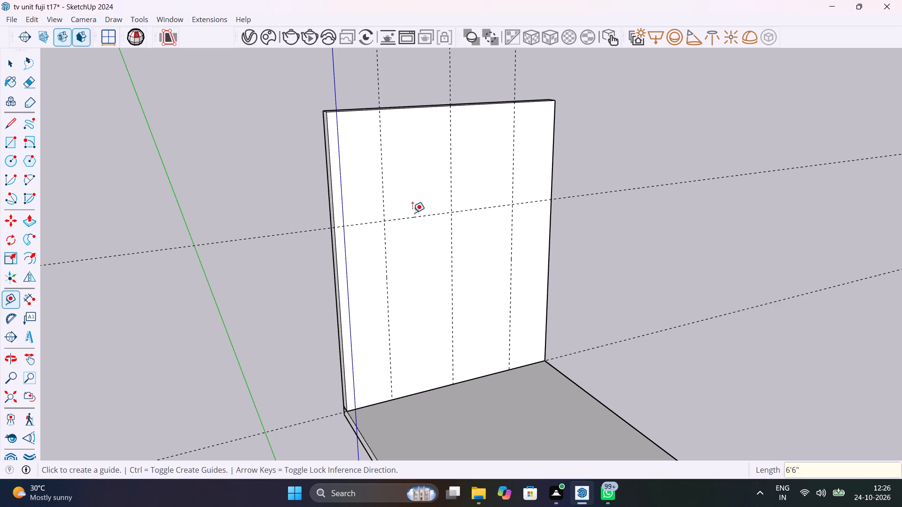
middle_drag(444, 261, 317, 253)
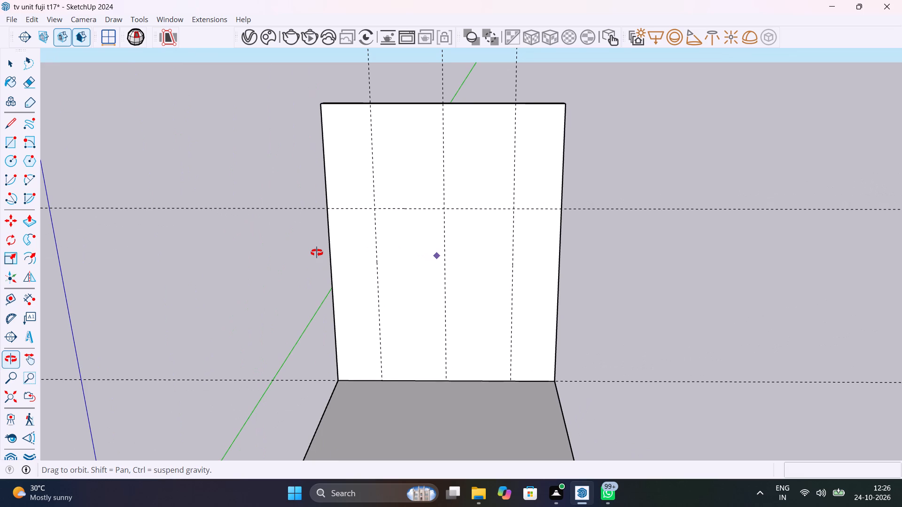
middle_drag(317, 253, 297, 247)
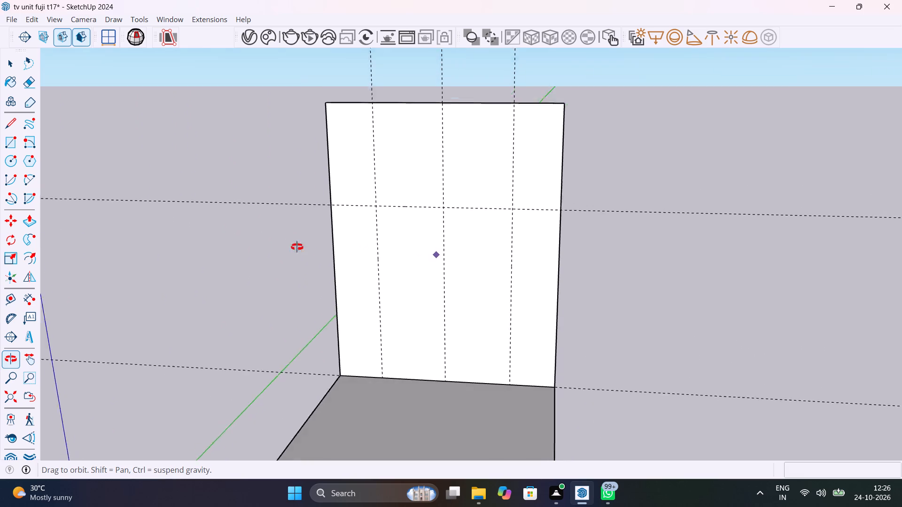
middle_drag(297, 247, 443, 273)
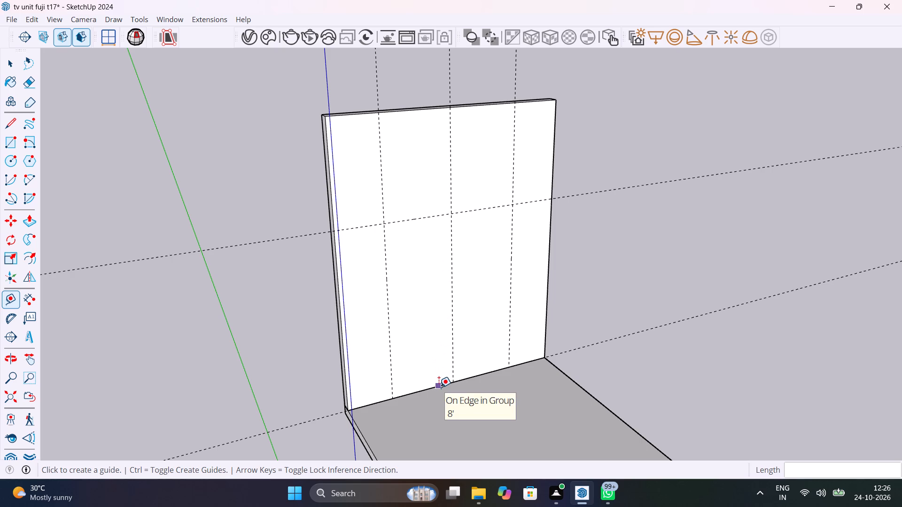
key(Escape)
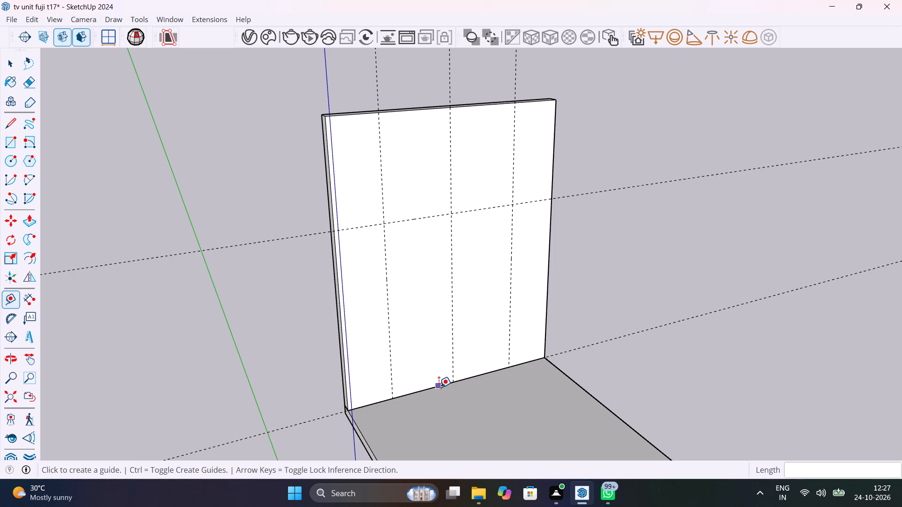
key(space)
Draw a 4'9" by 1' rectangle on the floor against the back wall, starting at the left guide's base.
scroll(463, 405, down, 1)
middle_drag(462, 403, 369, 409)
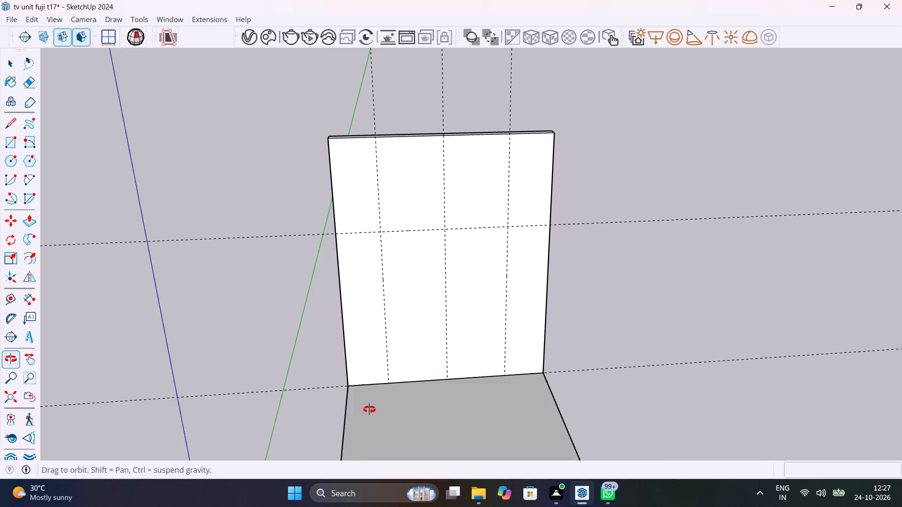
middle_drag(369, 409, 380, 428)
key(r)
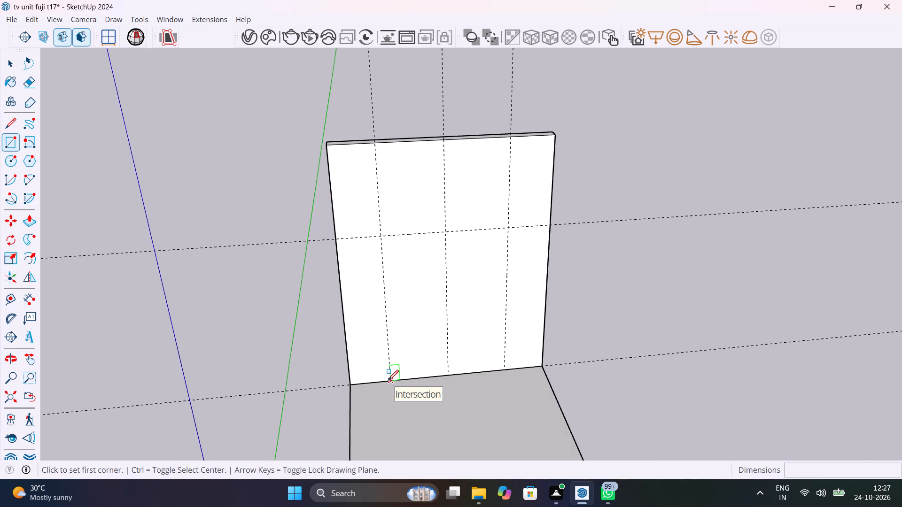
click(388, 380)
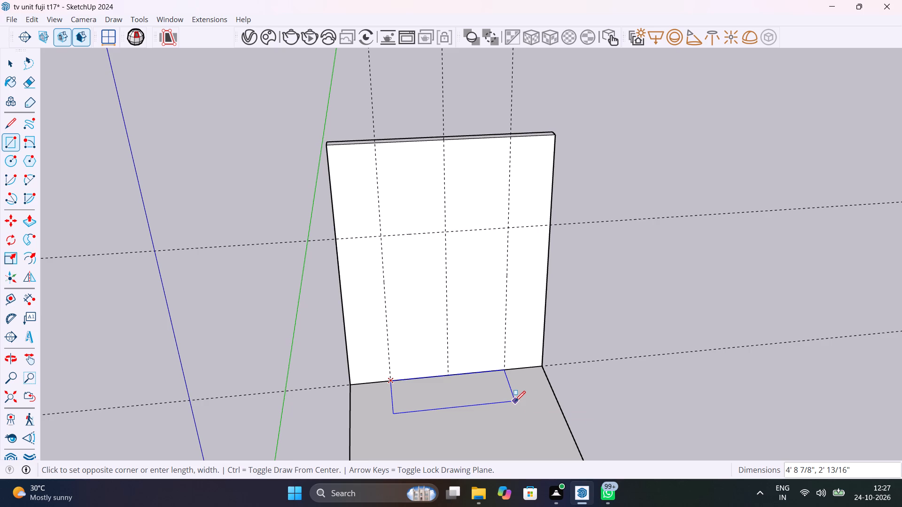
text(4'9")
key(comma)
text(1')
key(Return)
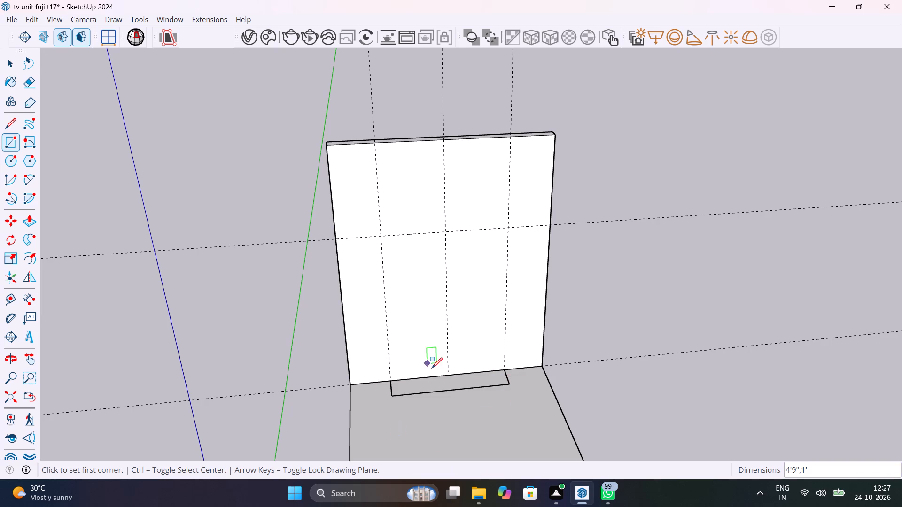
Extrude the floor rectangle upward with Push/Pull to form the TV unit's base block.
scroll(442, 376, up, 7)
middle_drag(457, 396, 702, 395)
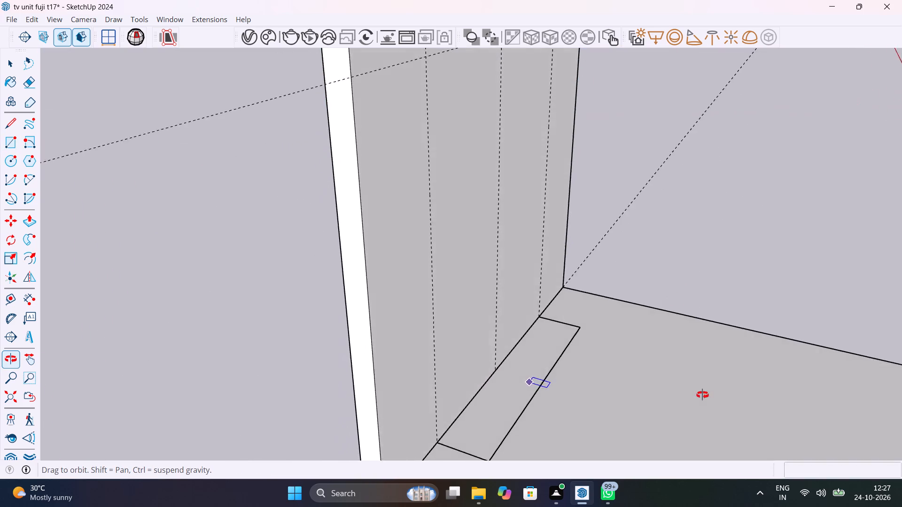
middle_drag(702, 395, 553, 447)
key(space)
click(471, 400)
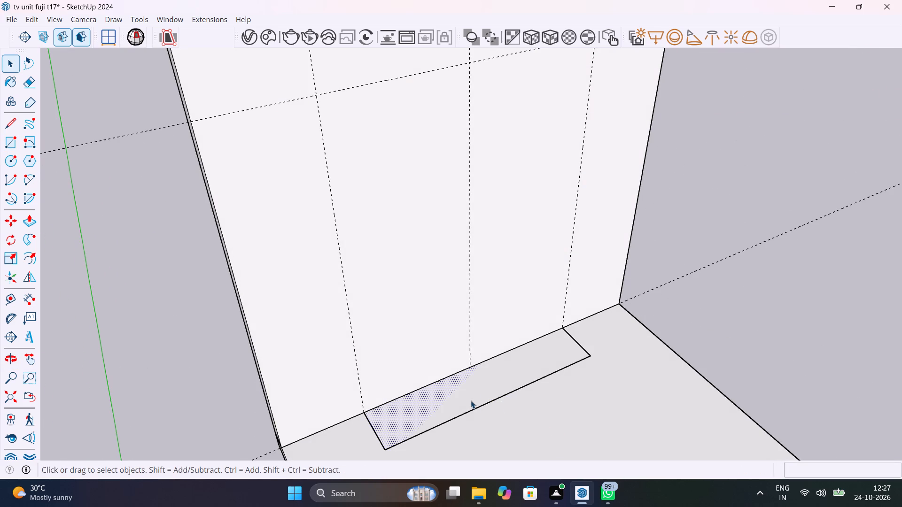
key(p)
click(471, 400)
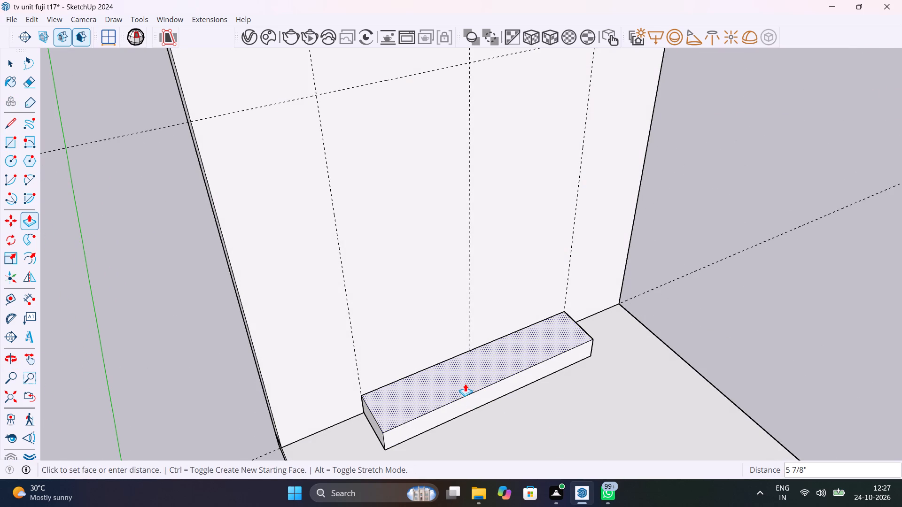
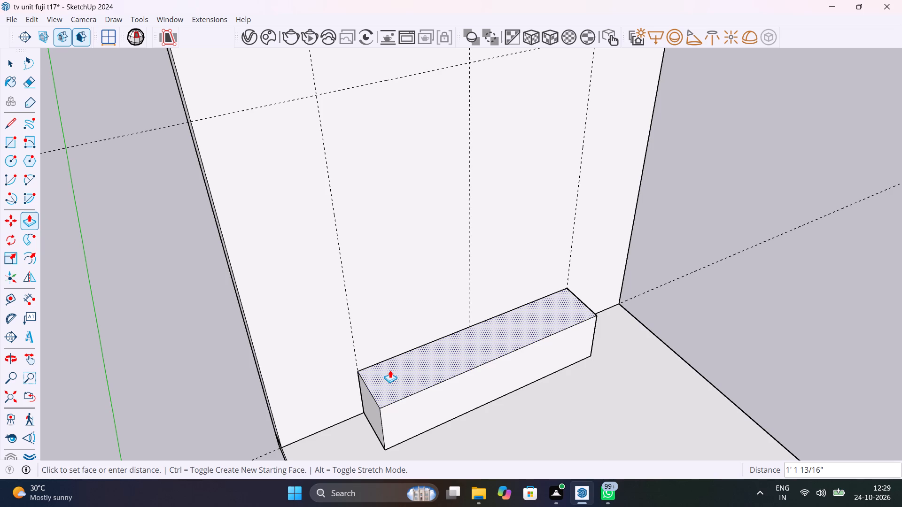
Set the base block's Push/Pull height to 1'.
scroll(390, 370, down, 2)
middle_drag(390, 378, 374, 254)
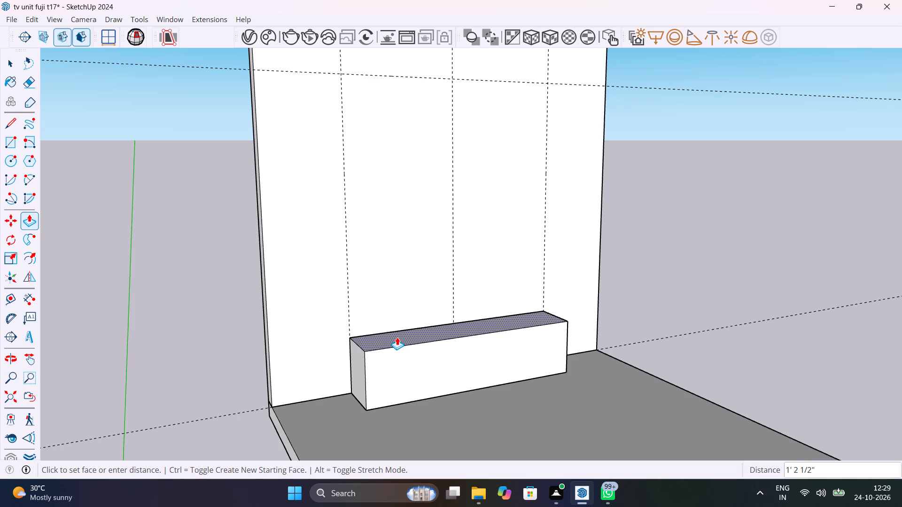
text(1')
key(Return)
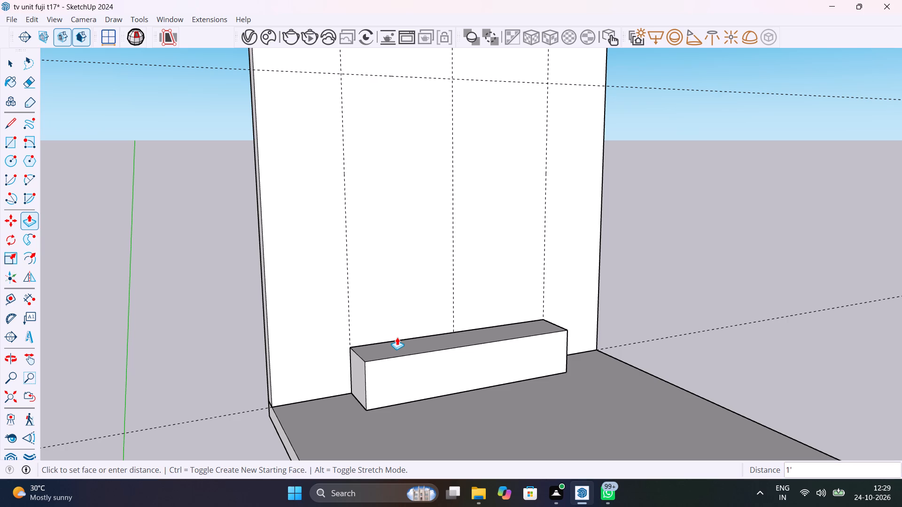
Select all the connected geometry of the base block and make it a group.
key(space)
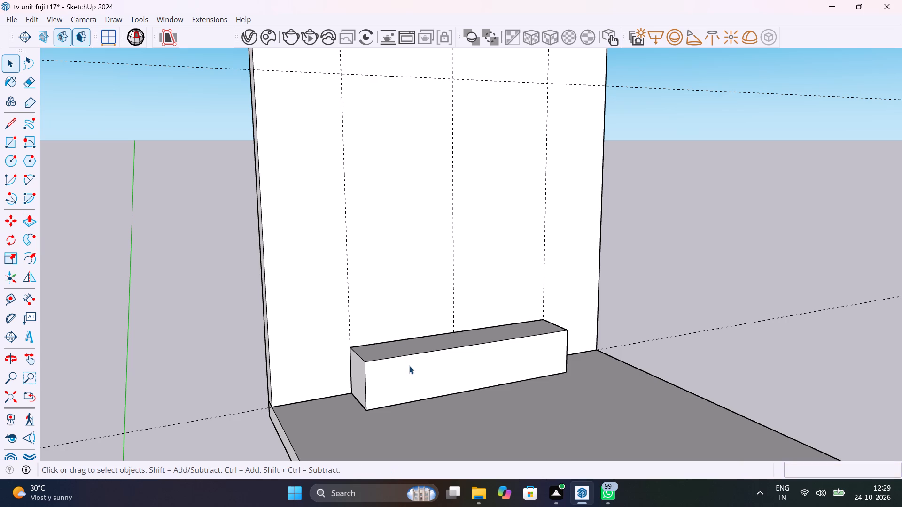
triple_click(409, 366)
right_click(409, 366)
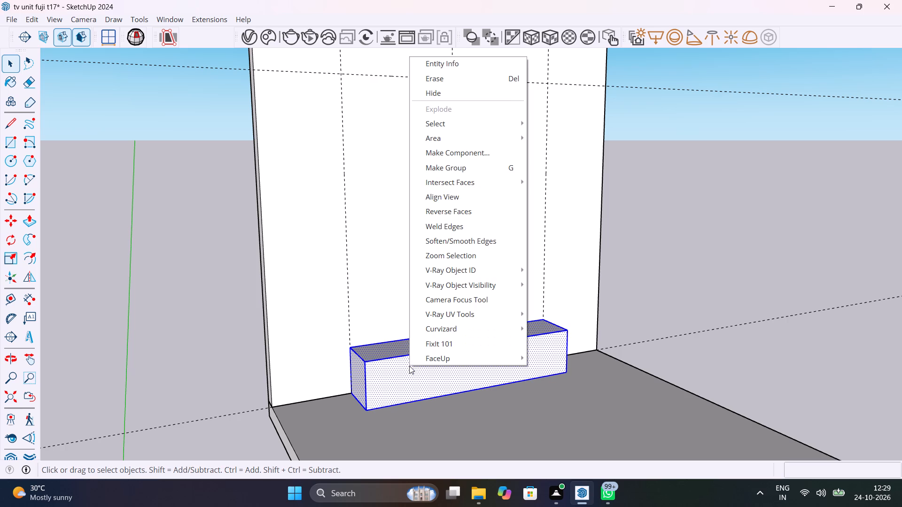
click(456, 168)
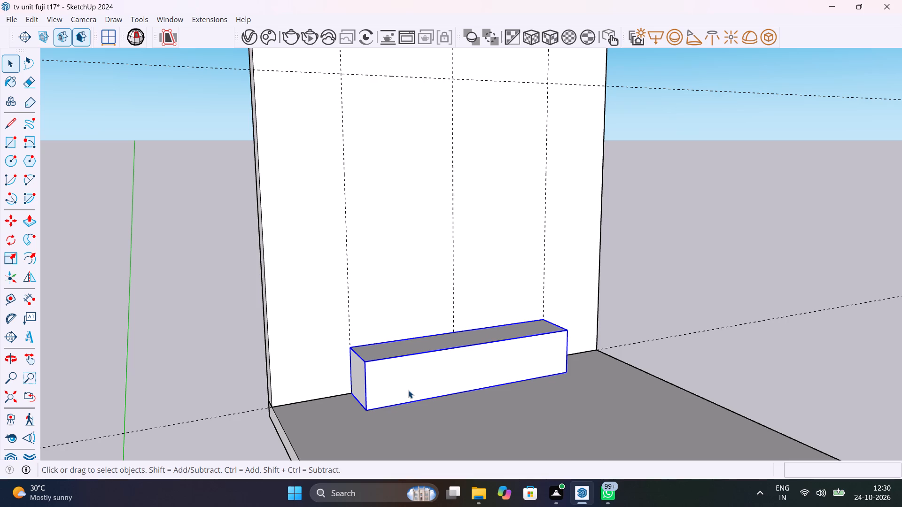
Inside the base block group, offset the front face's outline inward by 1" to form a border.
double_click(401, 389)
scroll(401, 389, up, 3)
middle_drag(402, 390, 392, 384)
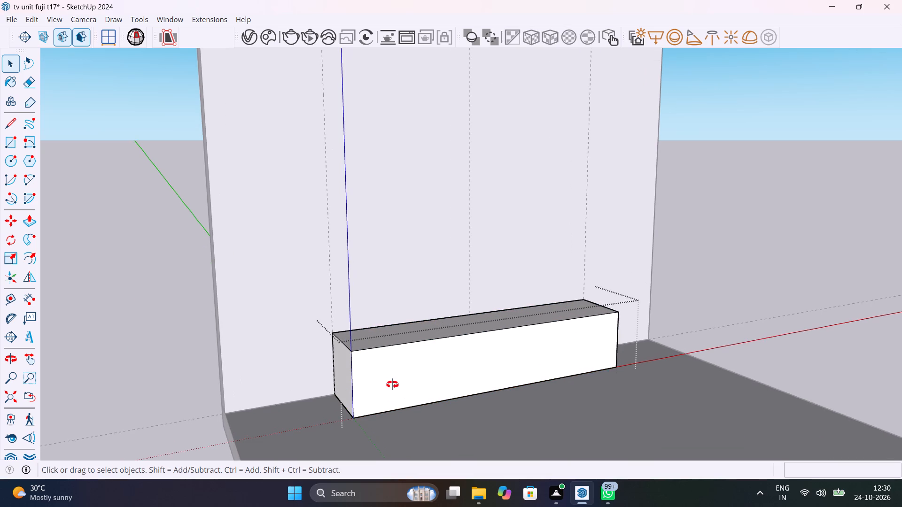
middle_drag(392, 384, 370, 373)
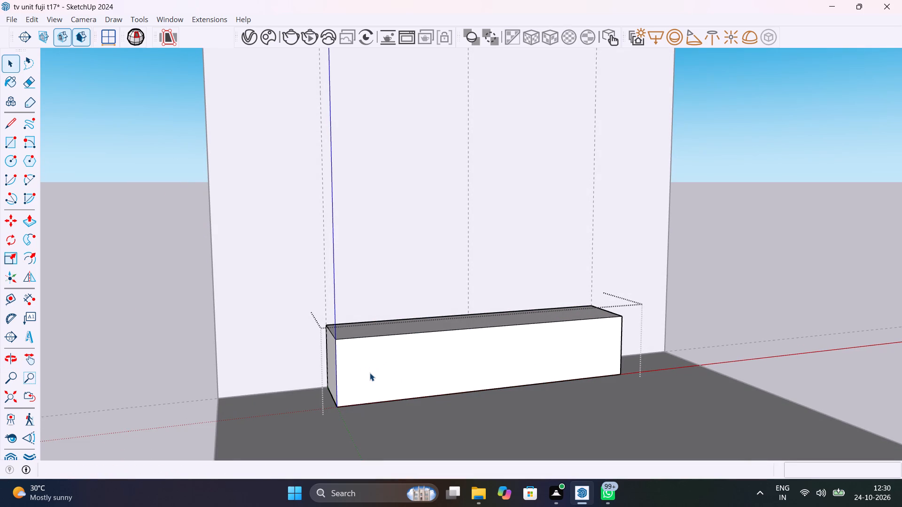
key(f)
click(347, 365)
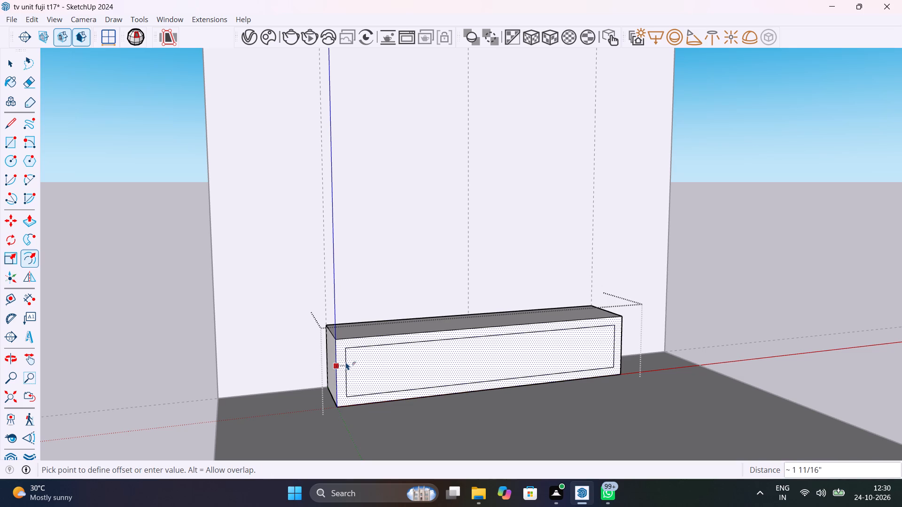
key(1)
key(shift+quotedbl)
key(Return)
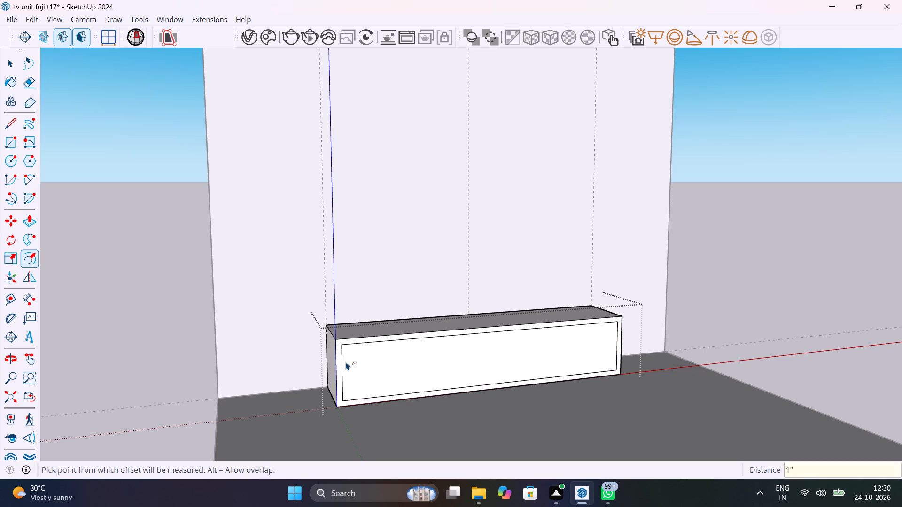
scroll(346, 362, up, 4)
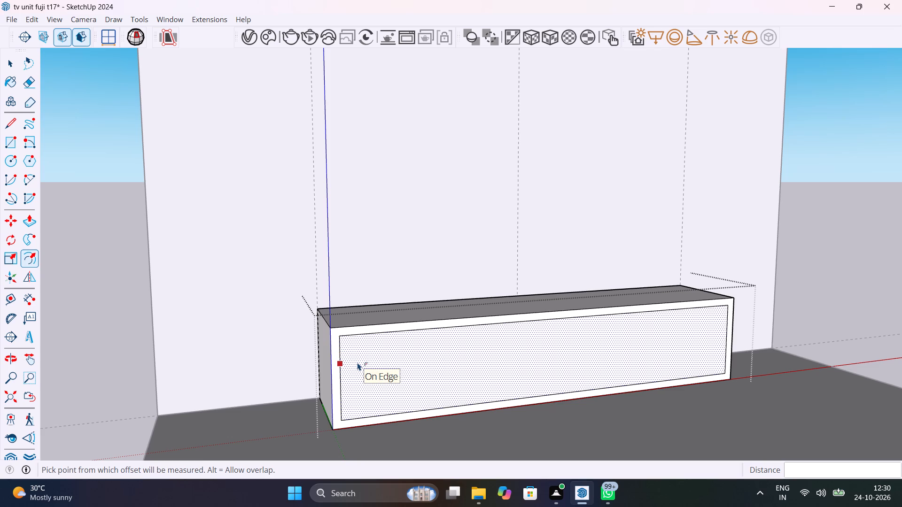
middle_drag(391, 365, 388, 364)
middle_drag(388, 364, 310, 371)
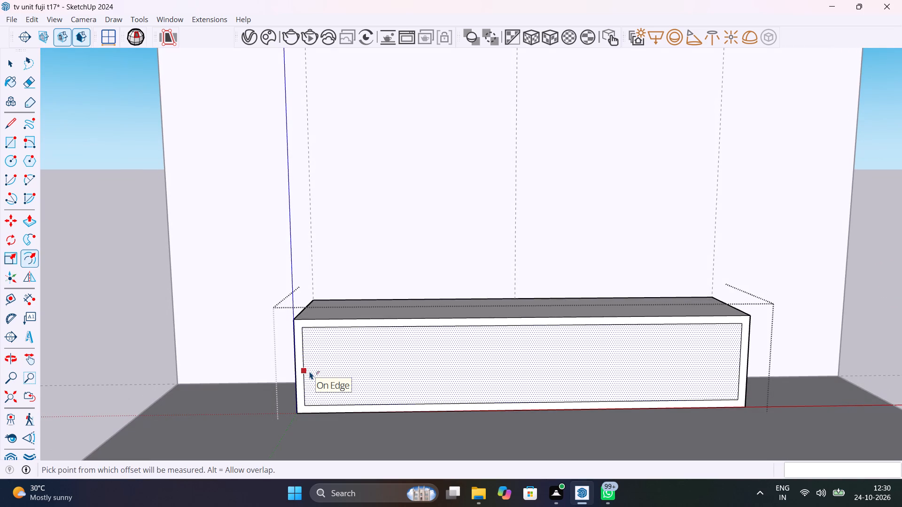
key(Escape)
scroll(372, 370, down, 2)
key(Escape)
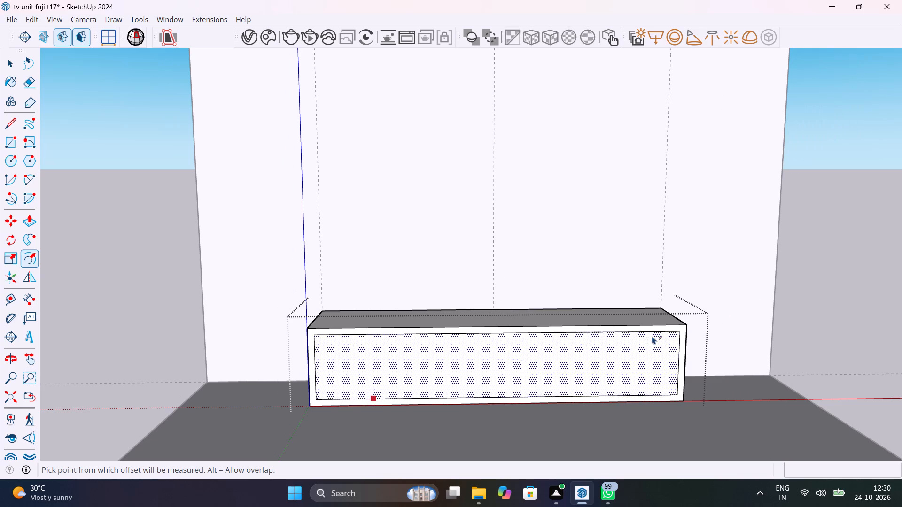
click(844, 296)
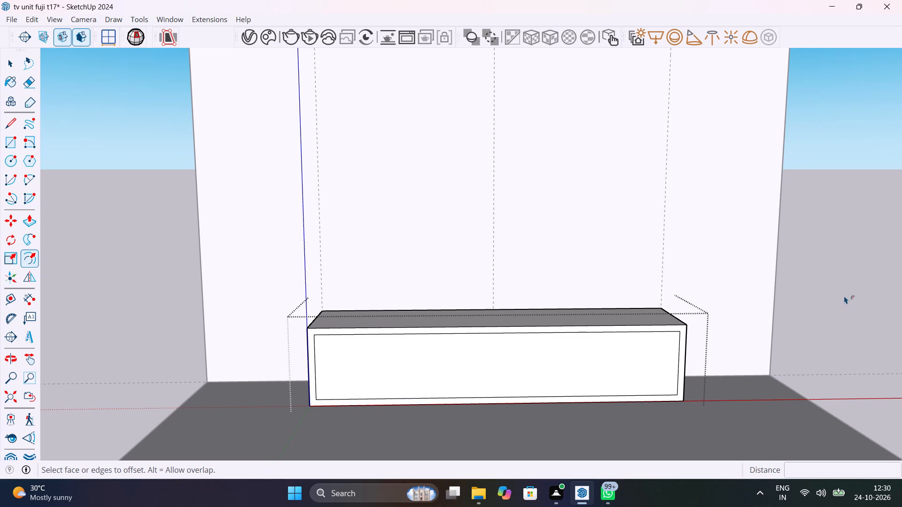
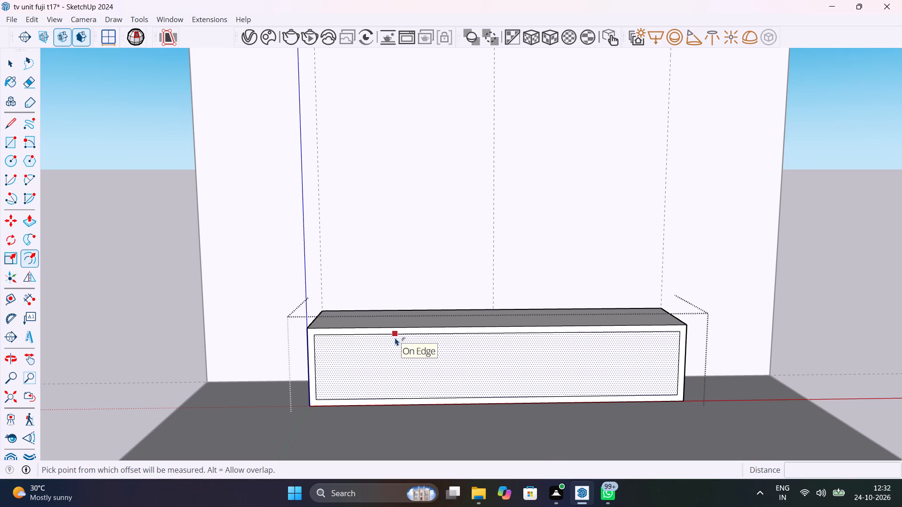
Finish the offset and close the base block group.
key(Escape)
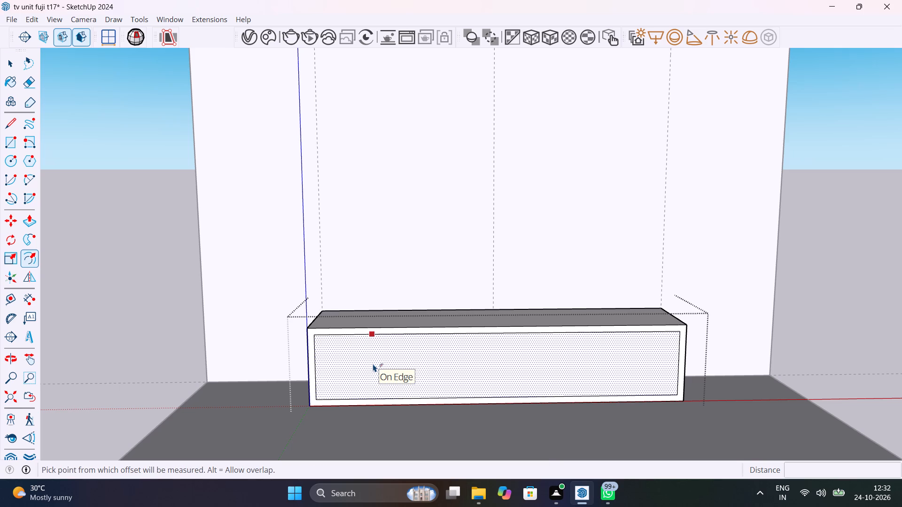
key(space)
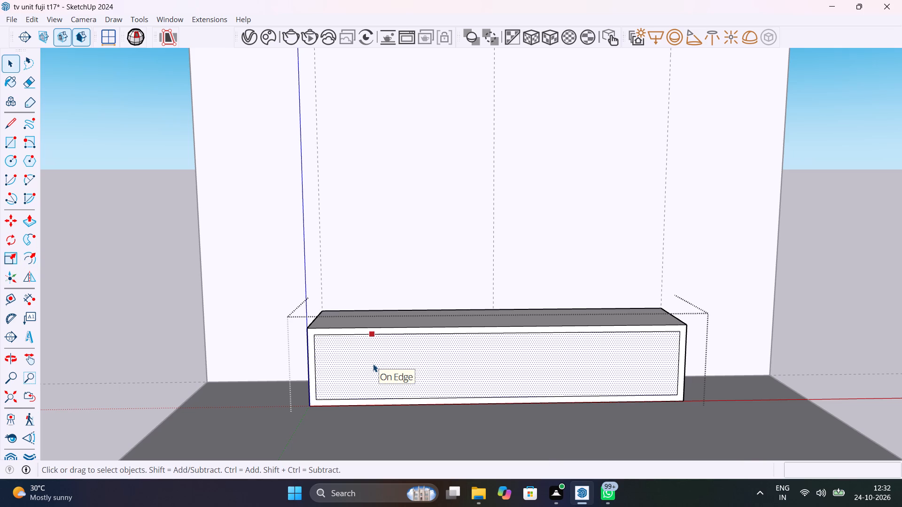
key(Escape)
Examine the base block from its front and its end to check how it sits against the back wall.
scroll(443, 374, down, 1)
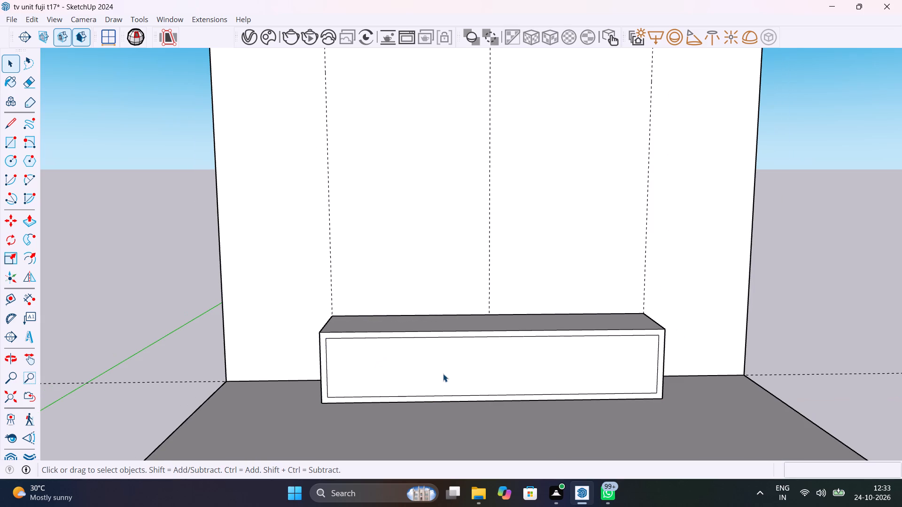
middle_drag(481, 391, 568, 428)
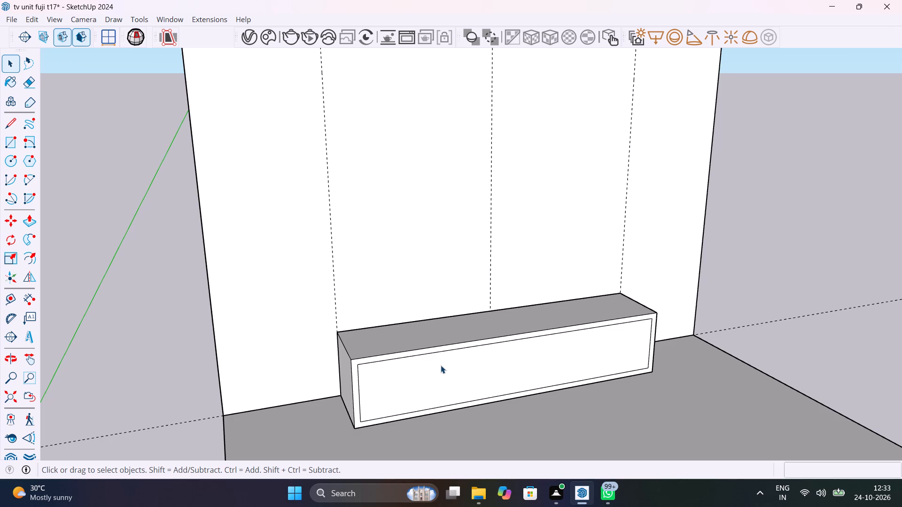
click(441, 365)
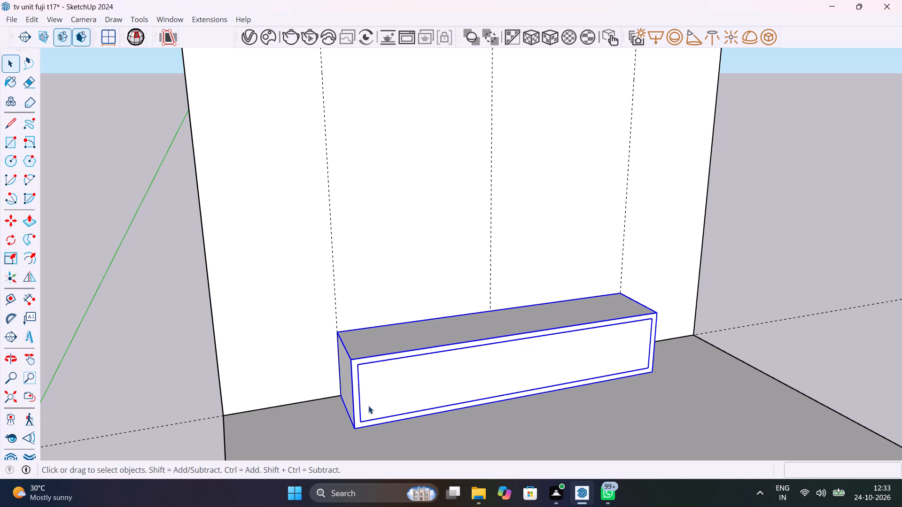
middle_drag(404, 385, 511, 376)
middle_drag(511, 376, 567, 373)
click(426, 417)
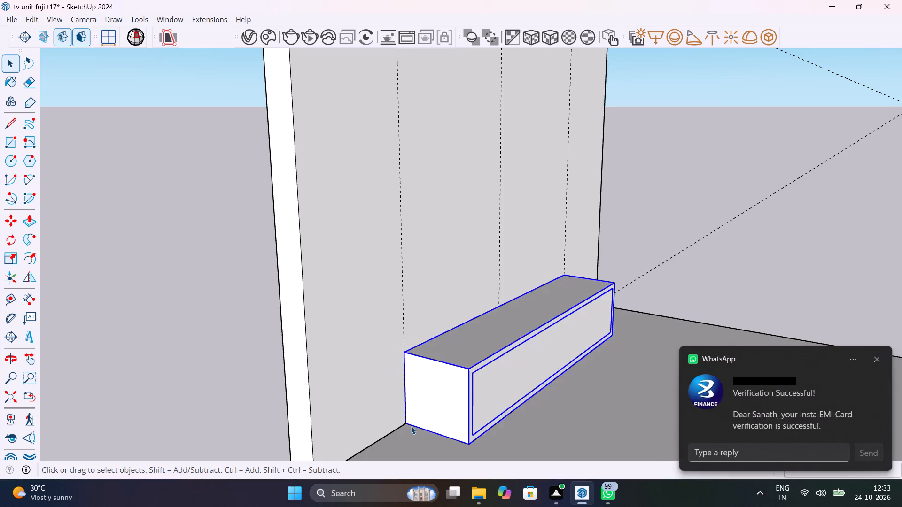
click(199, 388)
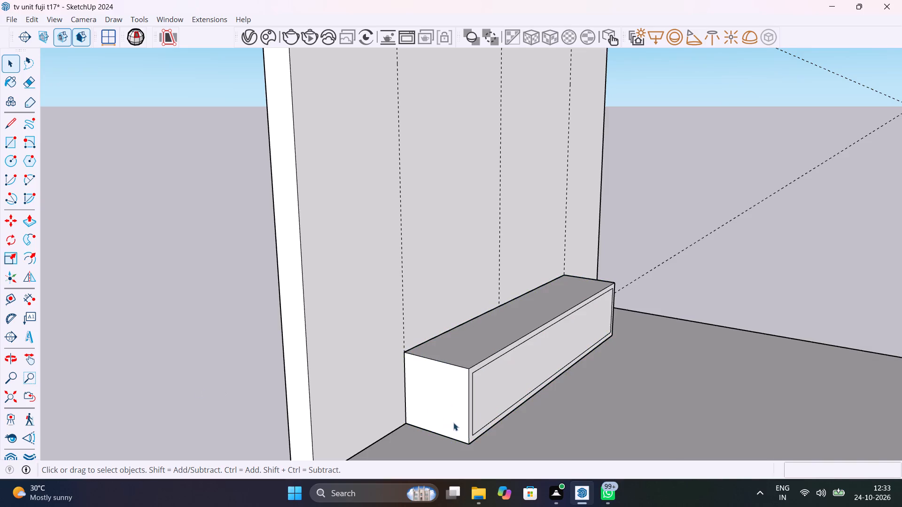
middle_drag(469, 402, 311, 366)
middle_drag(482, 394, 351, 381)
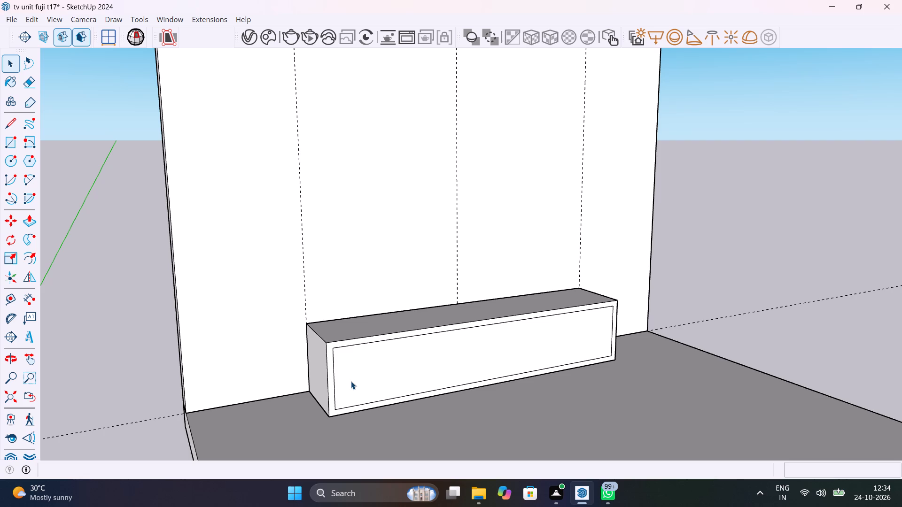
Move the base block group 1'2" straight up from the floor along the back wall.
scroll(329, 391, up, 2)
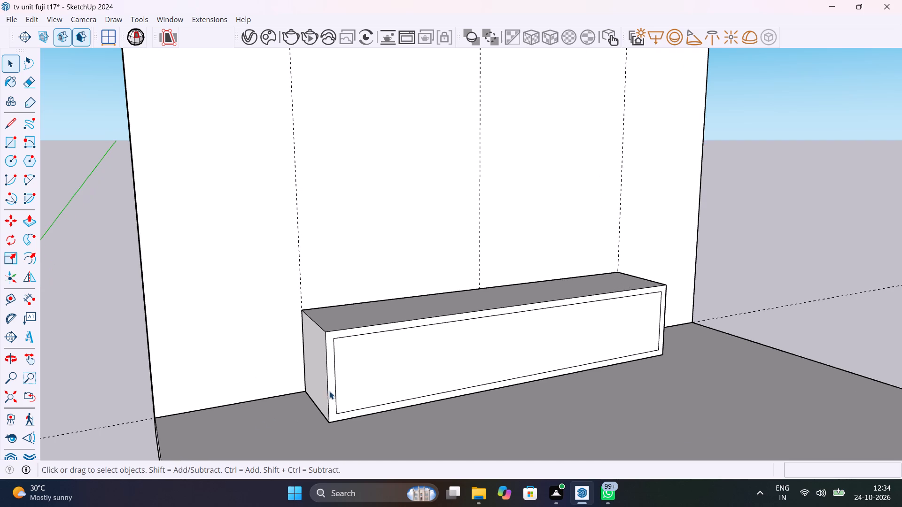
middle_drag(342, 397, 402, 392)
click(368, 398)
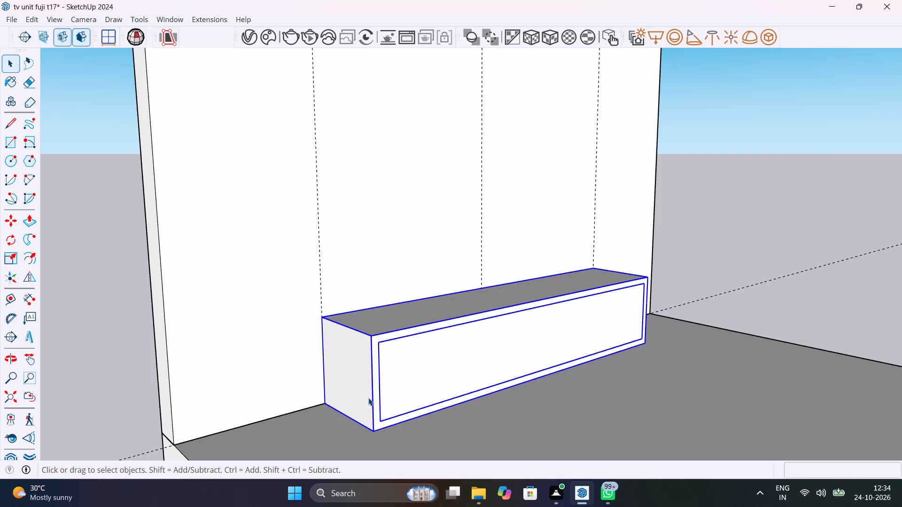
key(m)
click(323, 397)
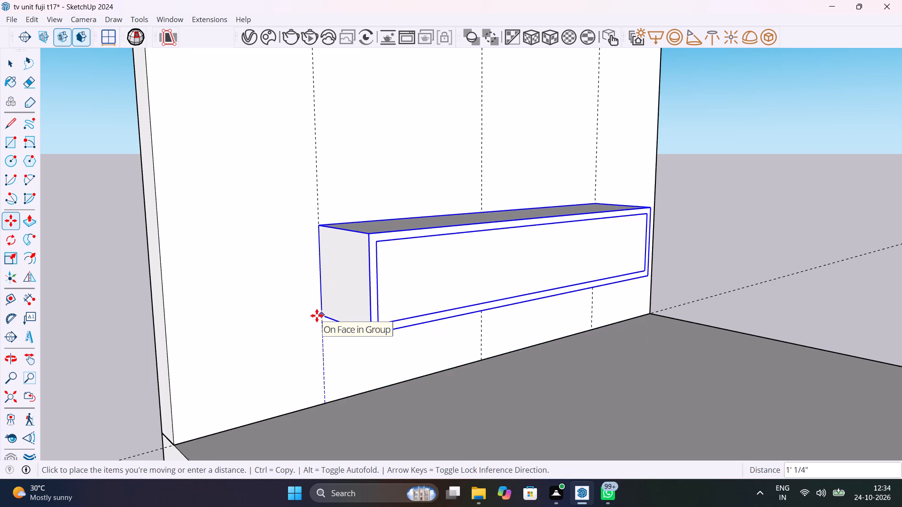
text(1')
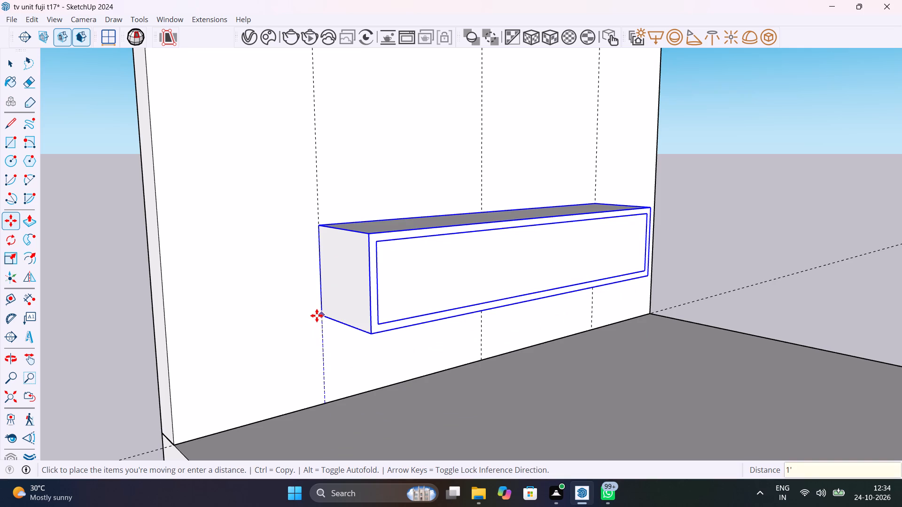
text(2")
key(Return)
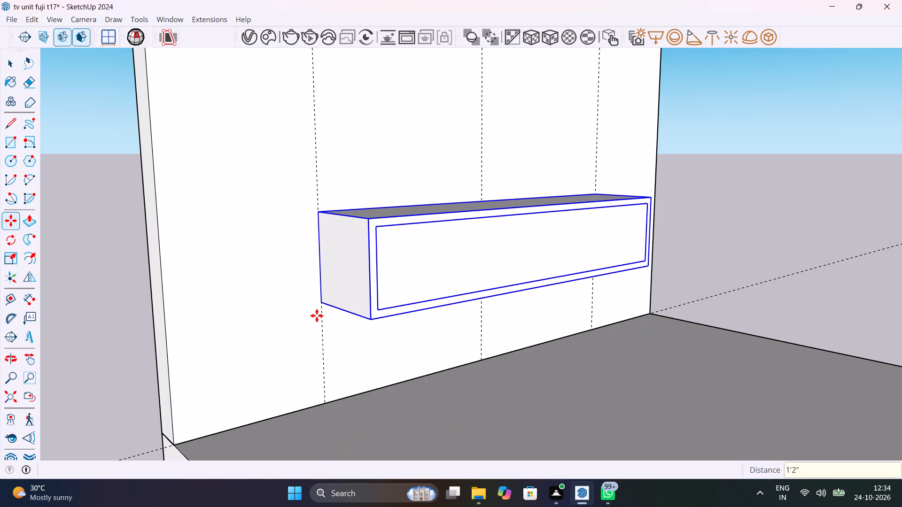
scroll(334, 383, down, 10)
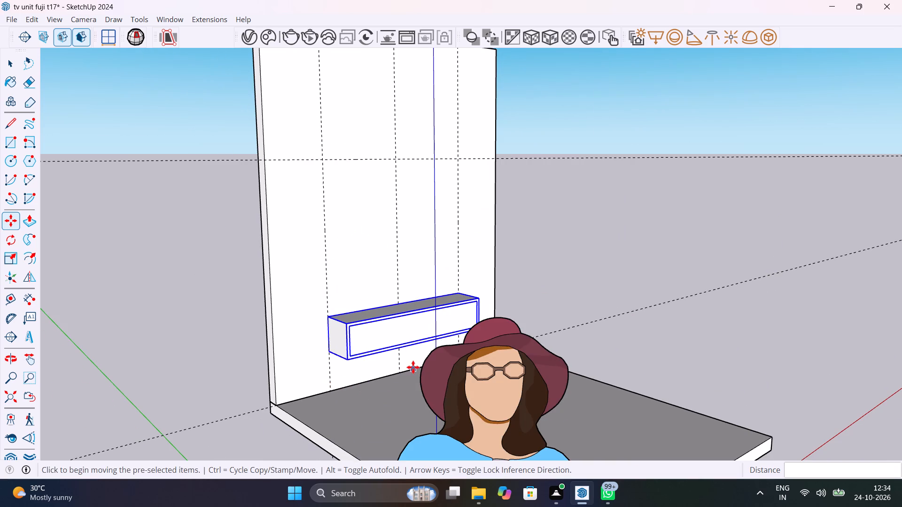
key(space)
click(660, 243)
Delete the standing human scale figure beside the floor slab.
middle_drag(601, 282, 515, 300)
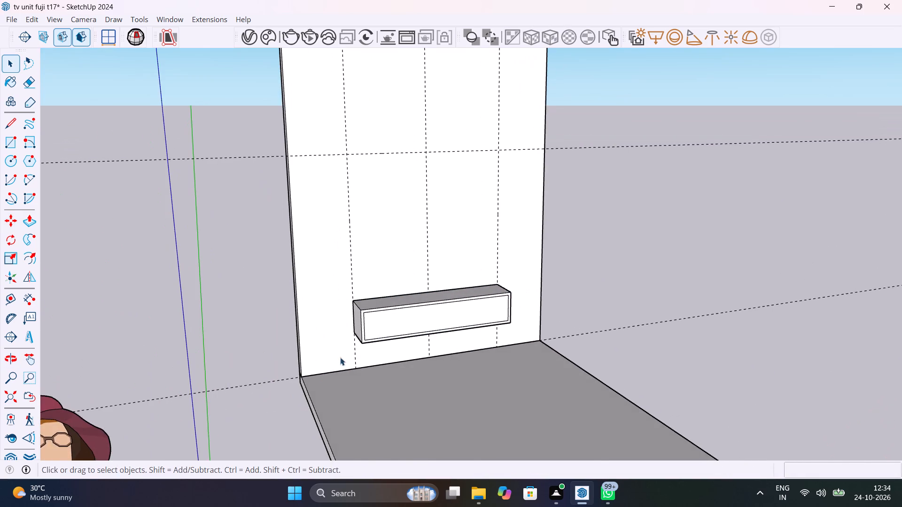
scroll(354, 339, down, 5)
click(258, 419)
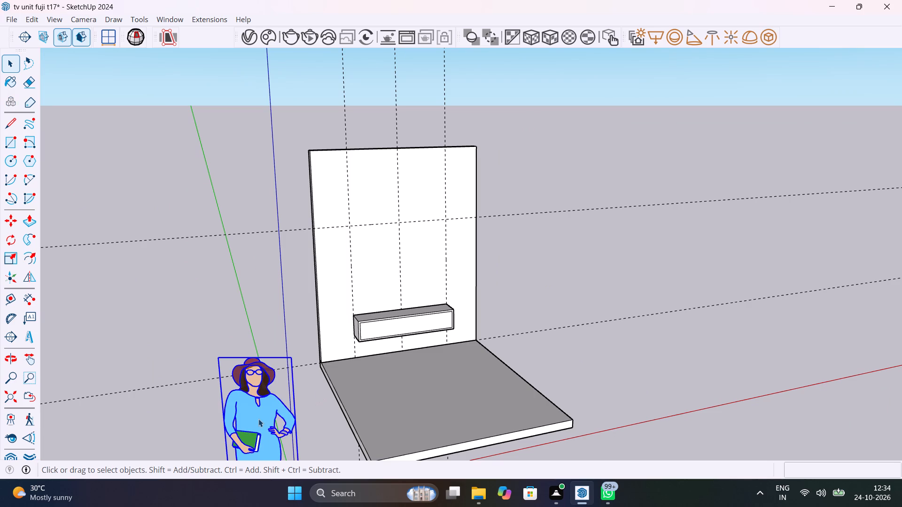
key(Delete)
scroll(388, 313, up, 7)
middle_drag(406, 343, 406, 330)
scroll(406, 330, up, 1)
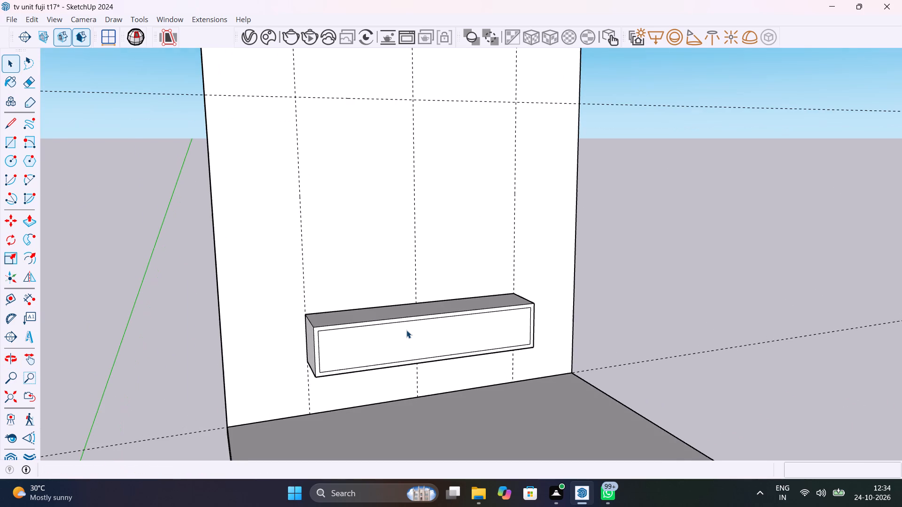
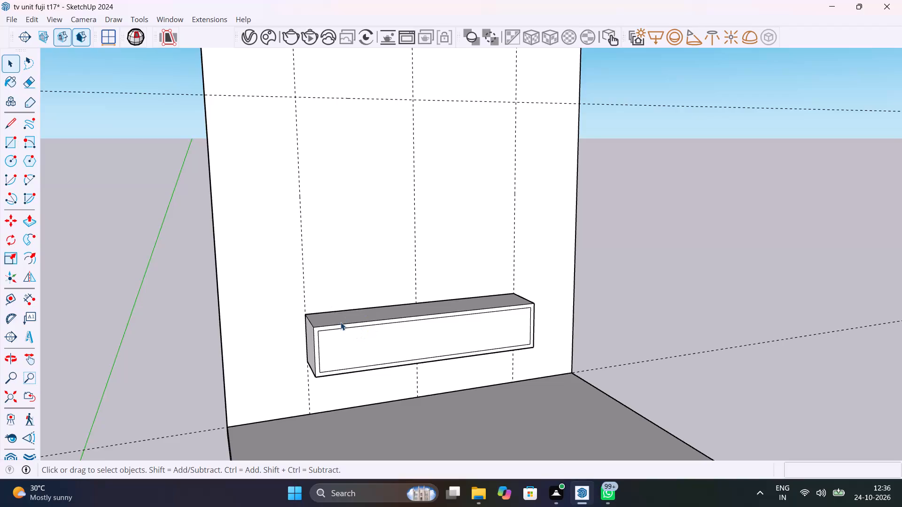
Open the base block group for editing, with its top face and left end in close view.
scroll(341, 322, up, 2)
middle_drag(341, 322, 331, 388)
scroll(331, 389, up, 1)
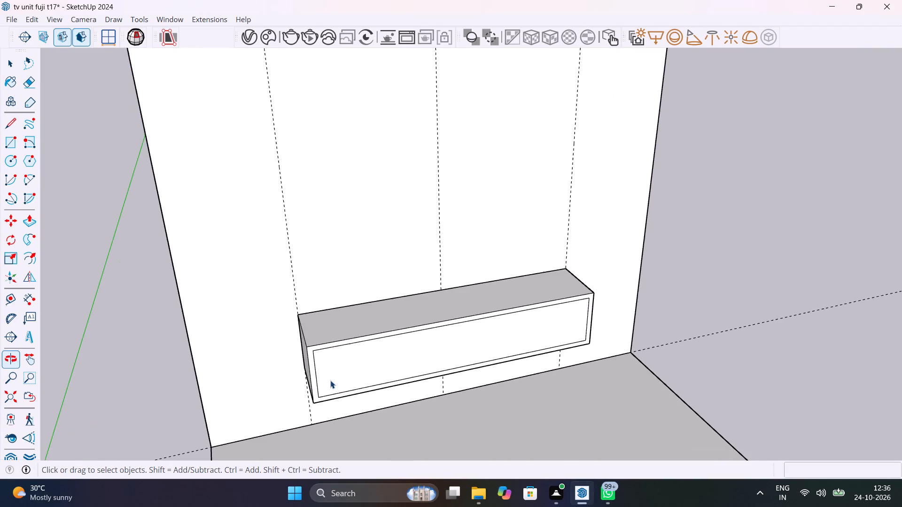
double_click(332, 370)
scroll(334, 331, up, 3)
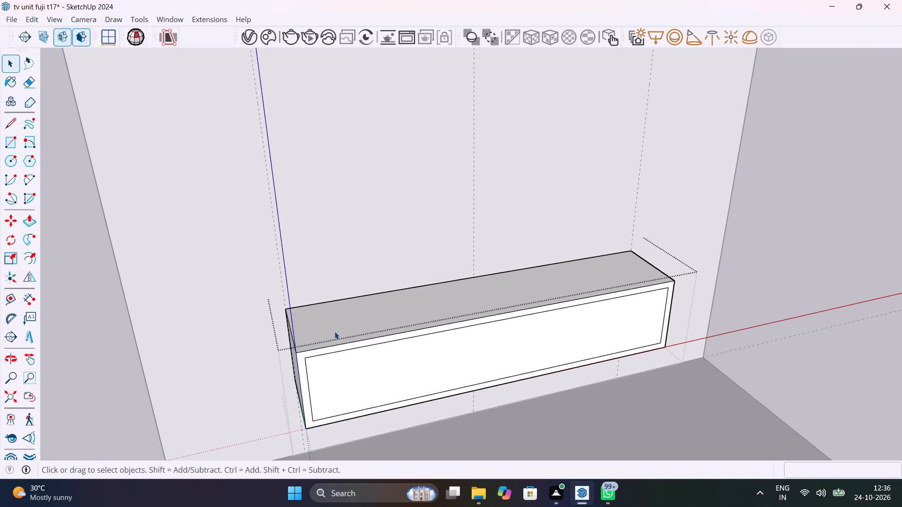
scroll(289, 329, up, 5)
middle_drag(320, 336, 236, 369)
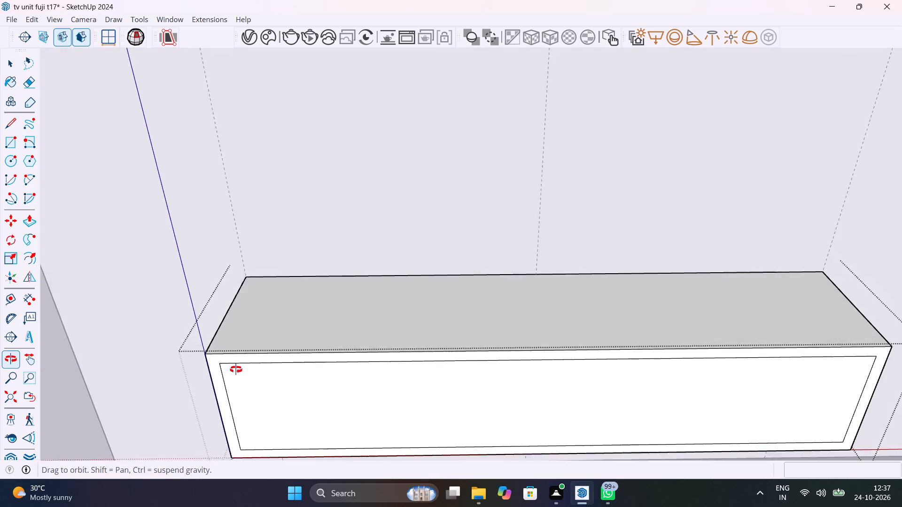
middle_drag(236, 369, 257, 359)
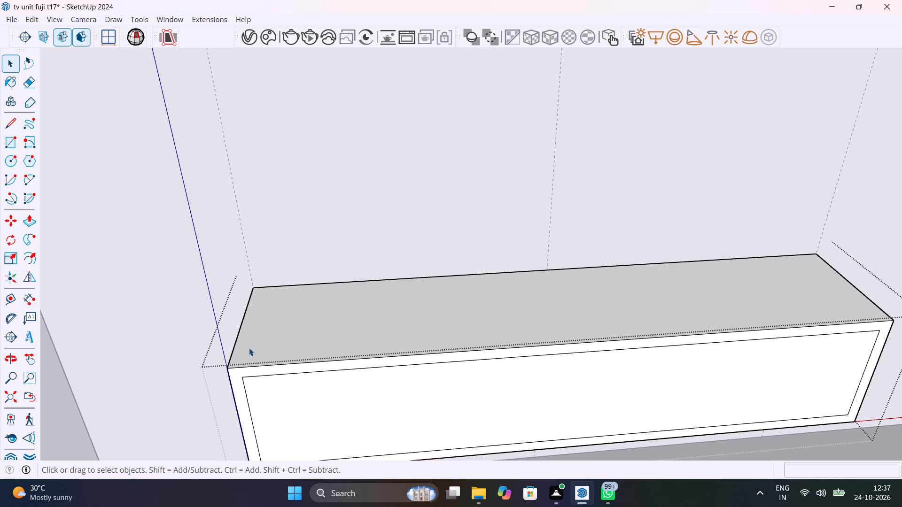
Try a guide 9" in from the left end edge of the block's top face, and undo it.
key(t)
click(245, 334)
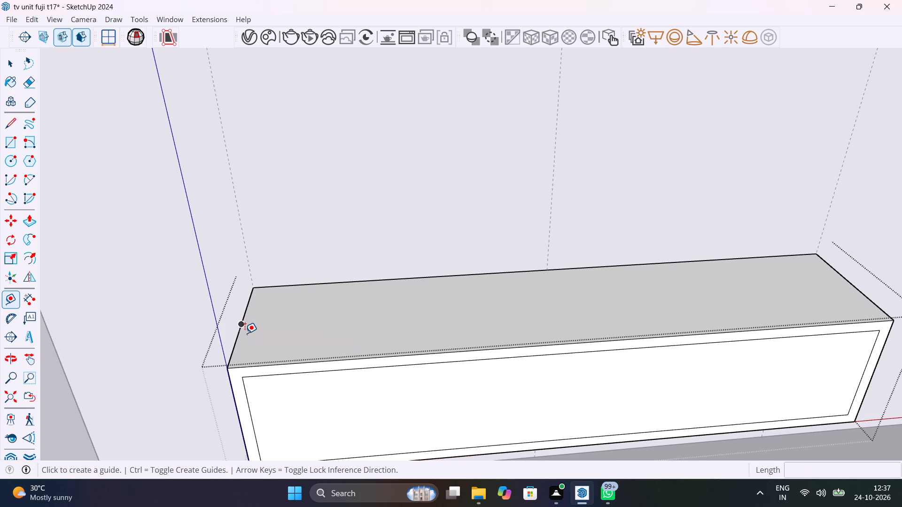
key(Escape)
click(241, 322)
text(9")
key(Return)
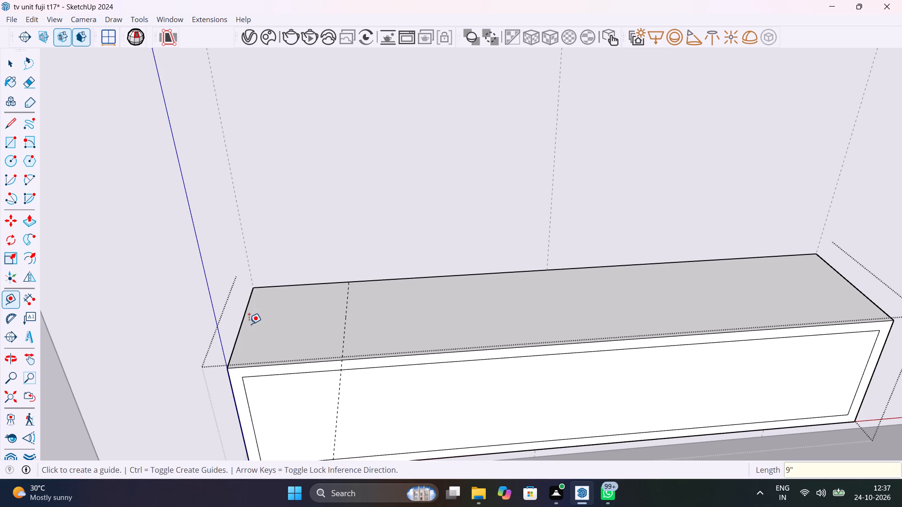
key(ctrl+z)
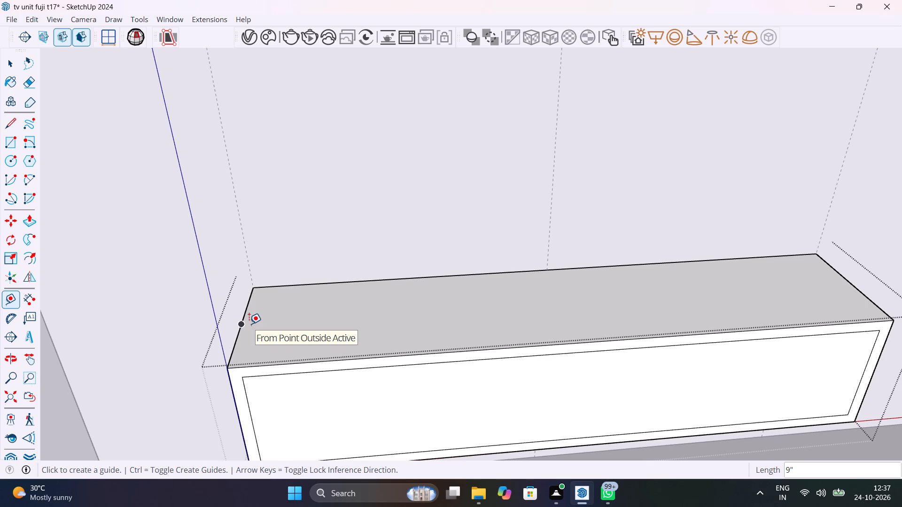
Place a guide 1" in from the left end edge of the block's top face.
click(247, 314)
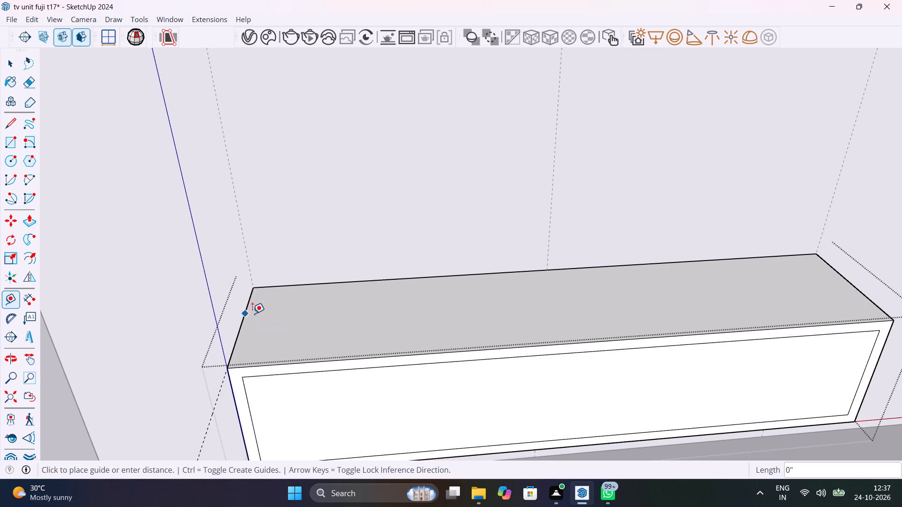
text(1")
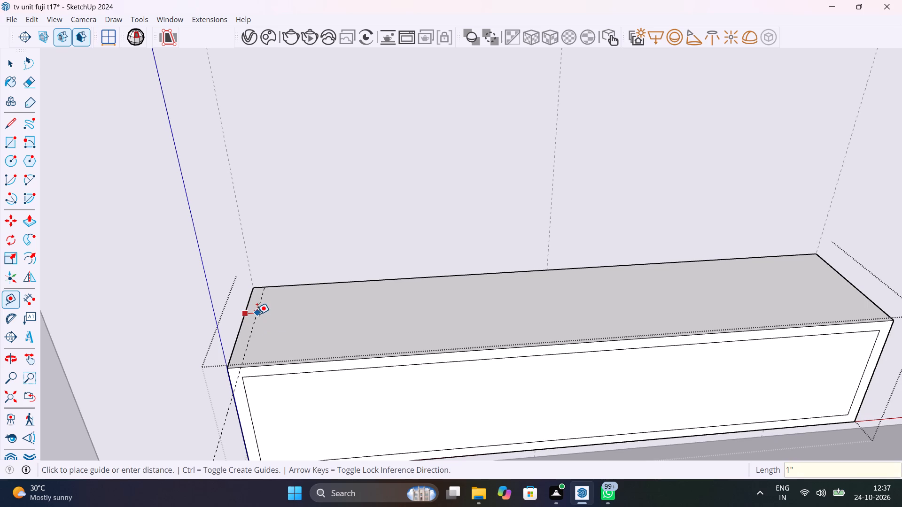
key(Return)
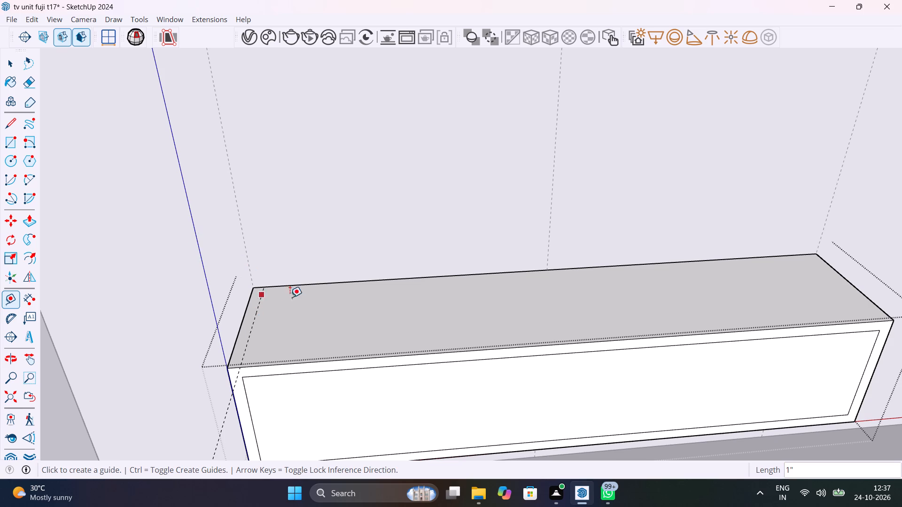
Draw a 1" by 1' rectangle on the block's top face, between its left end edge and the guide.
scroll(298, 297, down, 10)
middle_drag(321, 352, 362, 281)
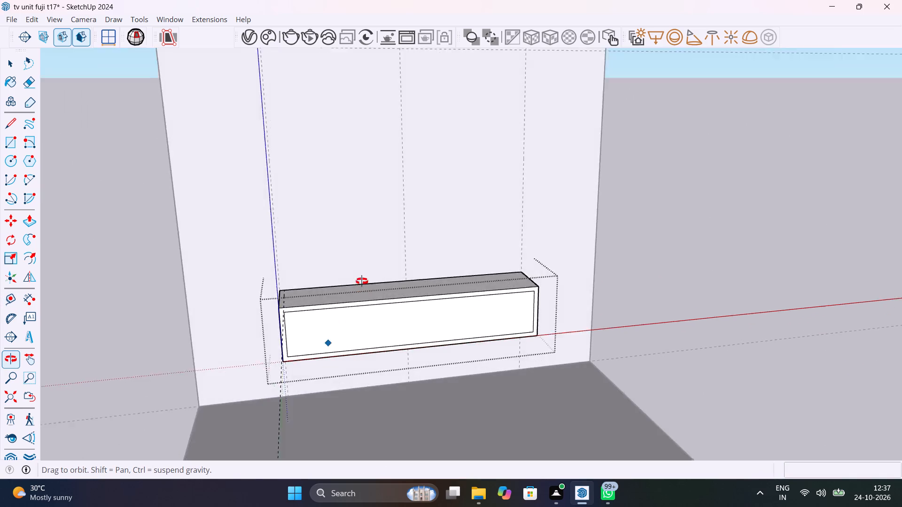
middle_drag(362, 281, 416, 310)
scroll(416, 310, down, 3)
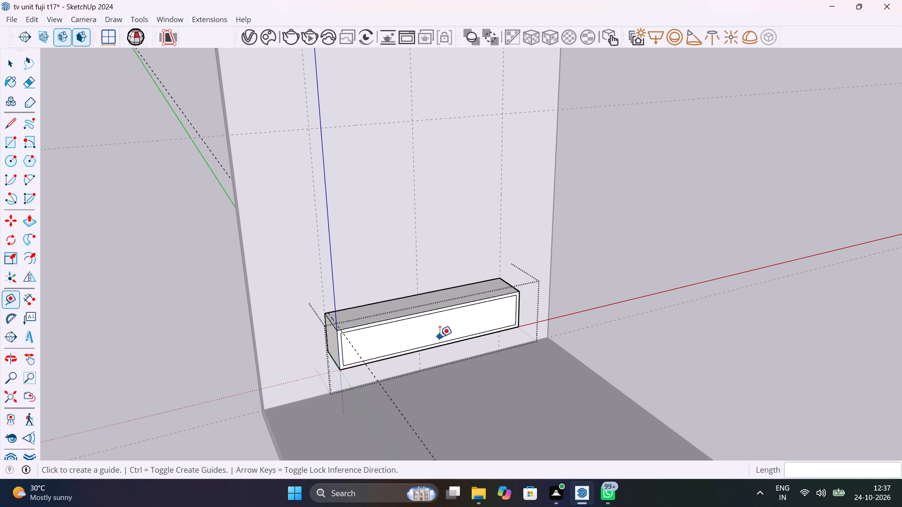
scroll(346, 326, up, 8)
middle_drag(333, 338, 256, 382)
scroll(256, 382, up, 1)
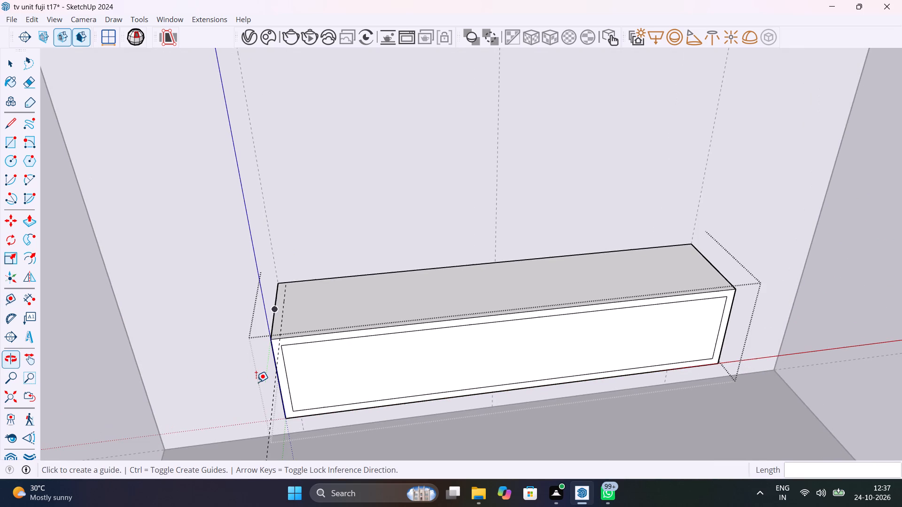
key(r)
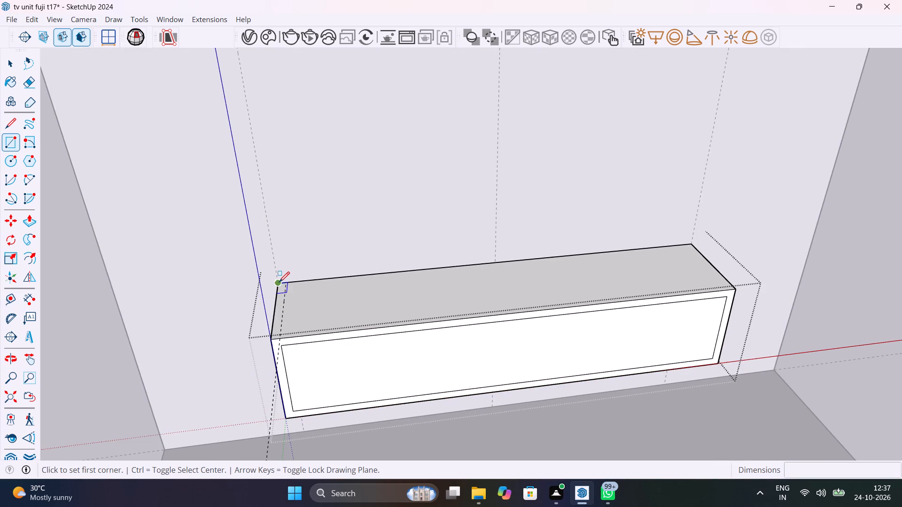
click(278, 279)
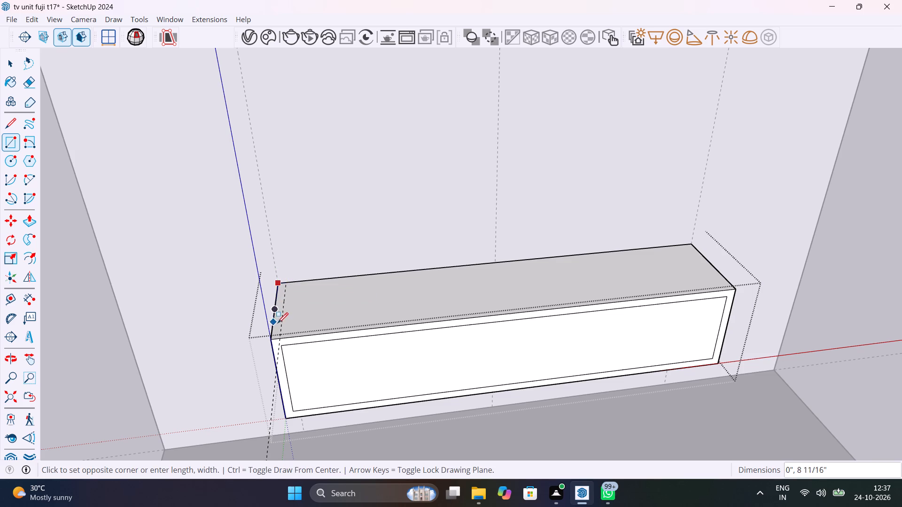
scroll(284, 340, up, 5)
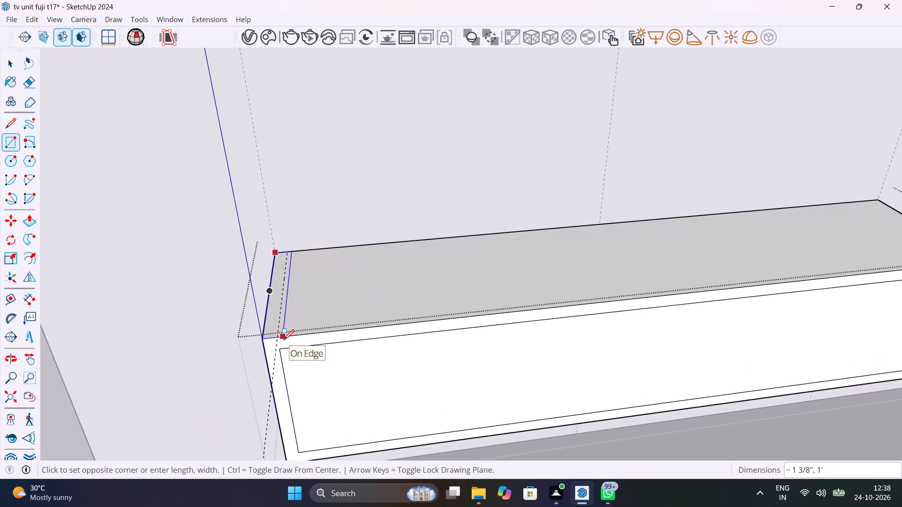
key(Escape)
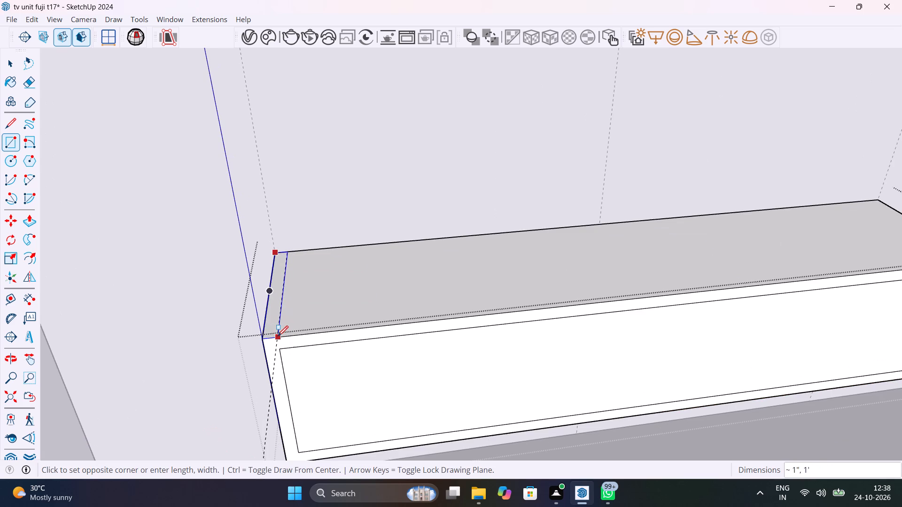
click(278, 337)
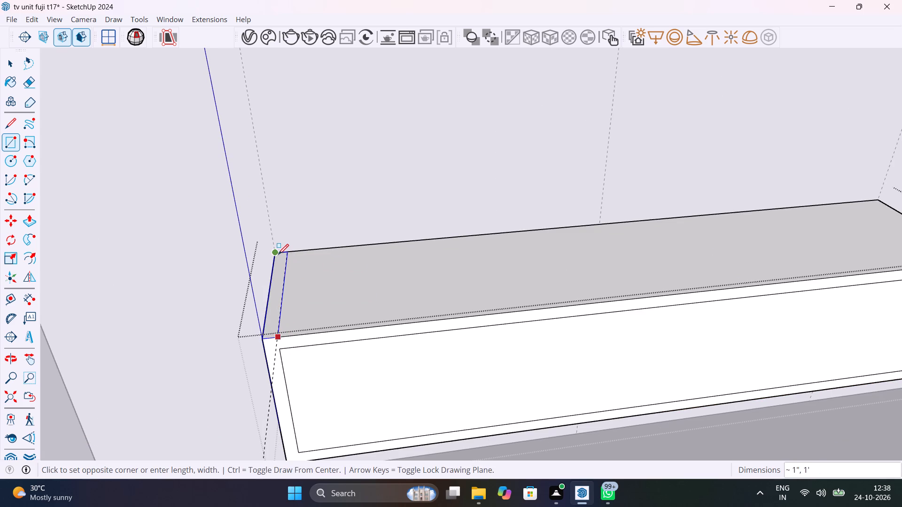
click(278, 253)
Extrude the narrow end strip of the top face 9" upward as an upright panel.
key(p)
click(280, 272)
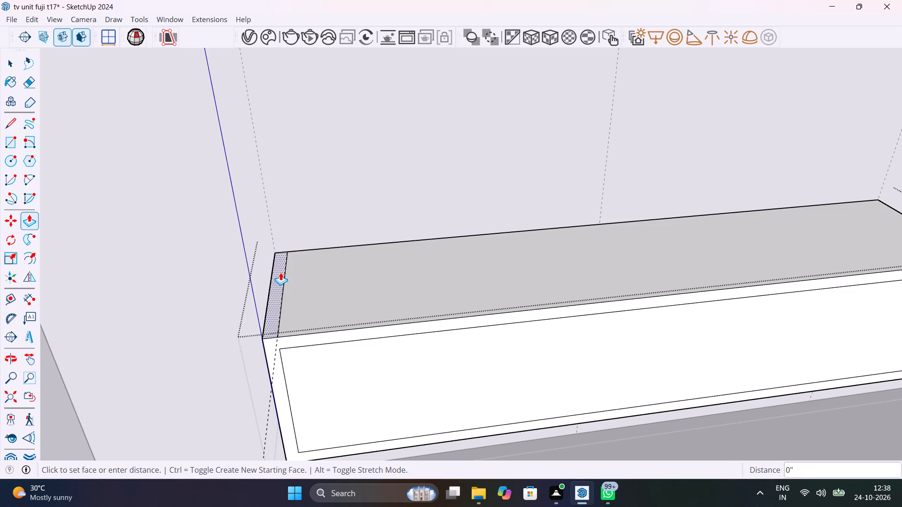
text(9")
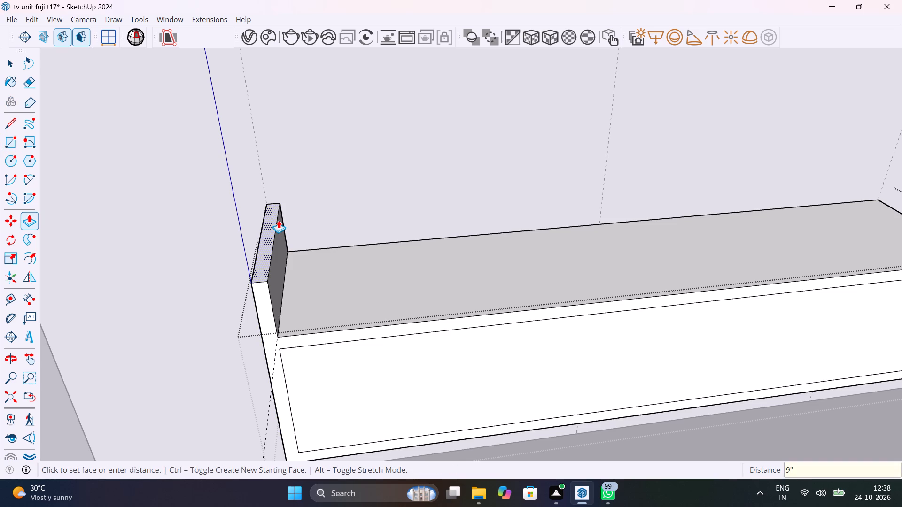
key(Return)
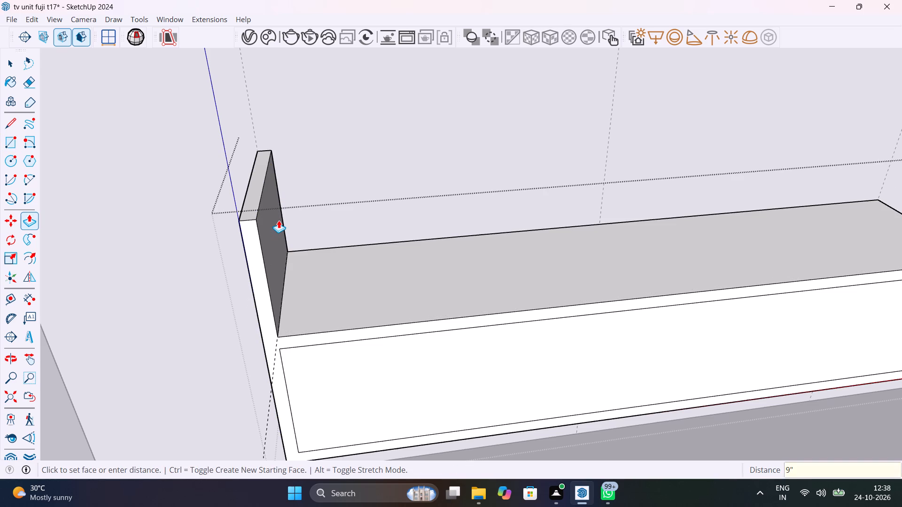
Place a guide 1" below the top edge of the upright panel's inner face.
scroll(279, 220, down, 6)
middle_drag(326, 293, 318, 205)
scroll(318, 205, up, 1)
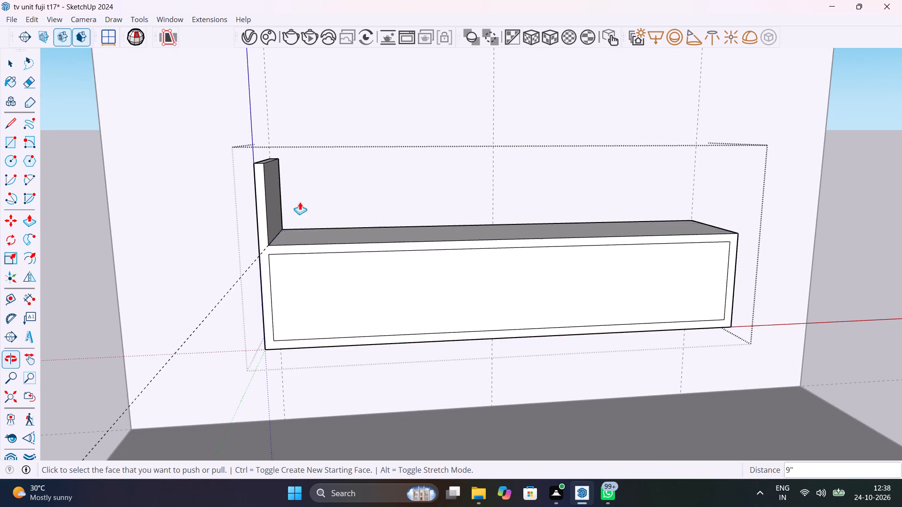
scroll(279, 176, up, 4)
middle_drag(291, 202, 261, 221)
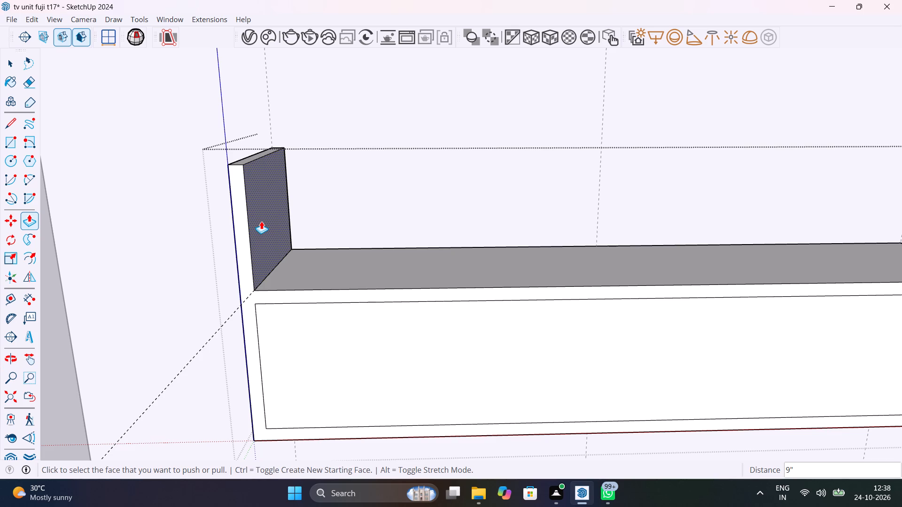
scroll(251, 173, up, 2)
middle_drag(243, 178, 191, 219)
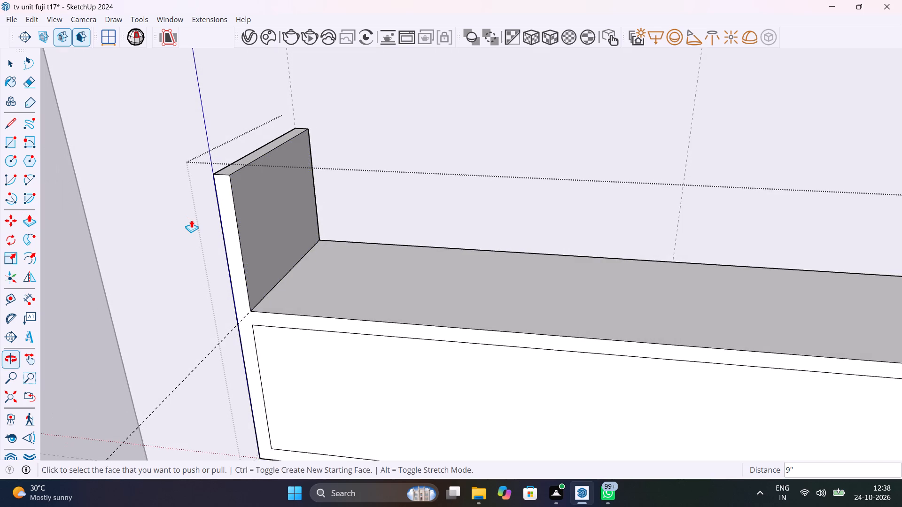
key(space)
key(t)
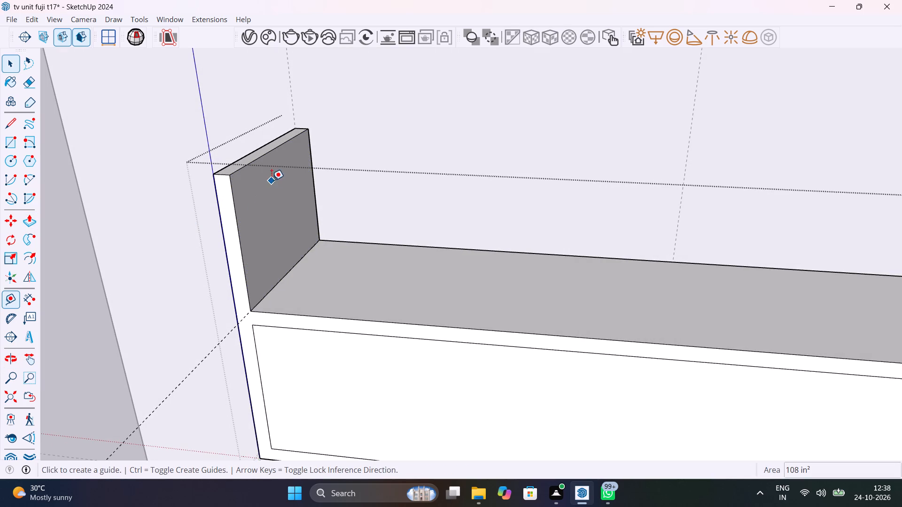
click(265, 155)
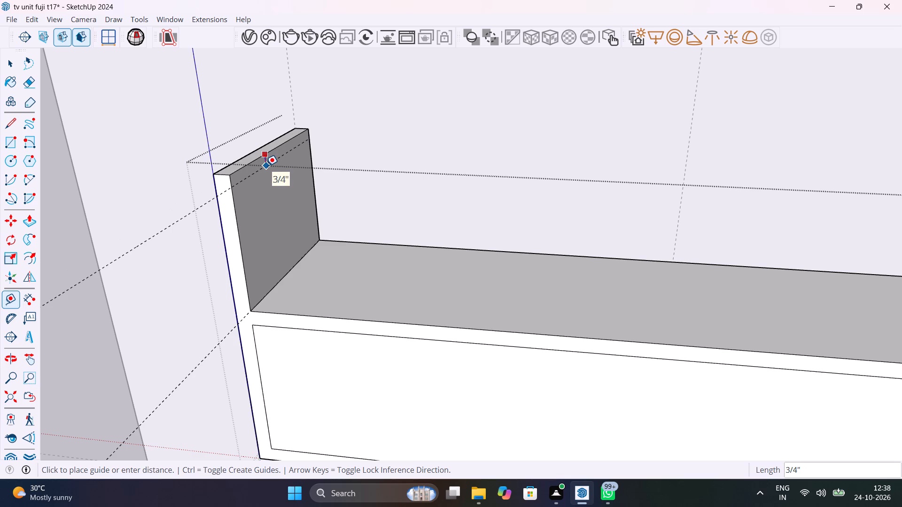
text(1")
key(Return)
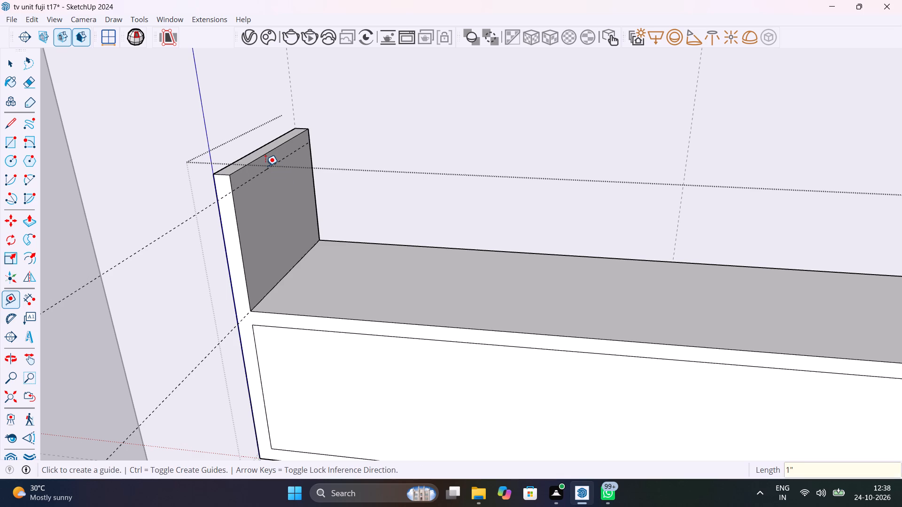
Draw a 1" by 1' rectangle across the top of the upright panel's inner face, down to the guide.
key(space)
click(245, 178)
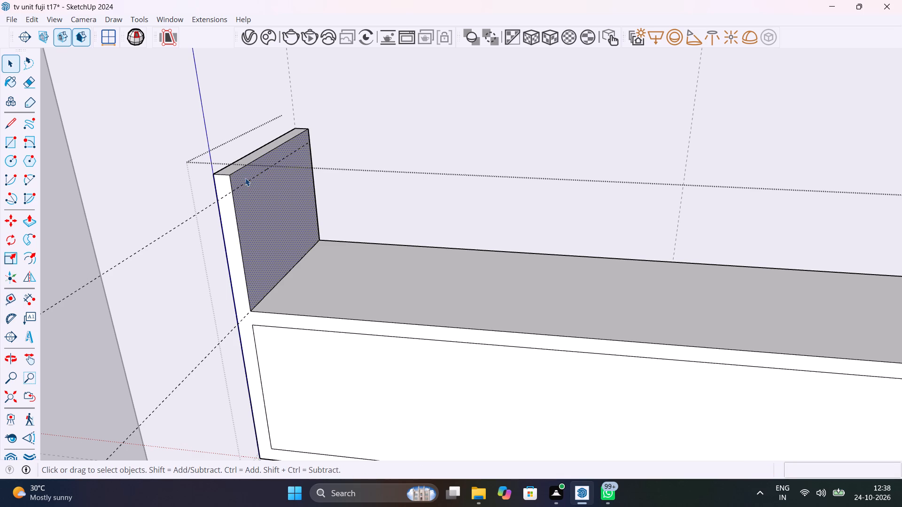
key(r)
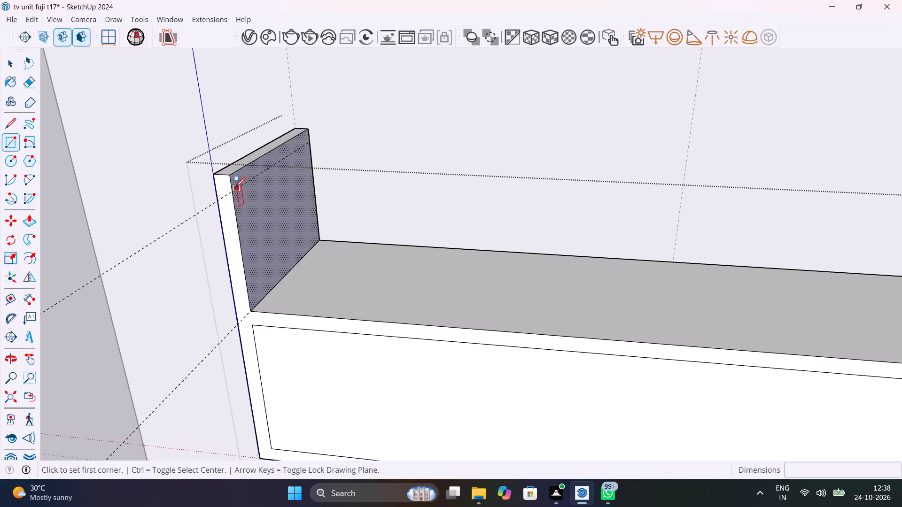
click(309, 130)
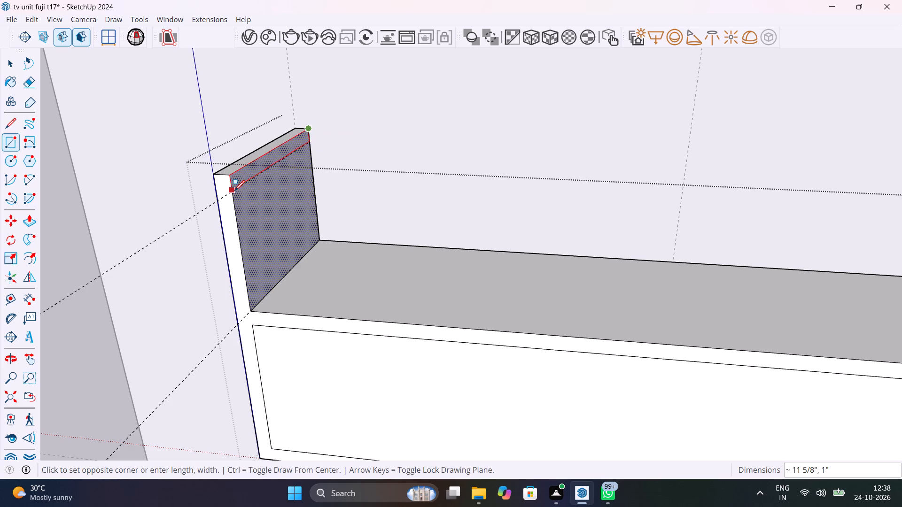
scroll(234, 191, up, 7)
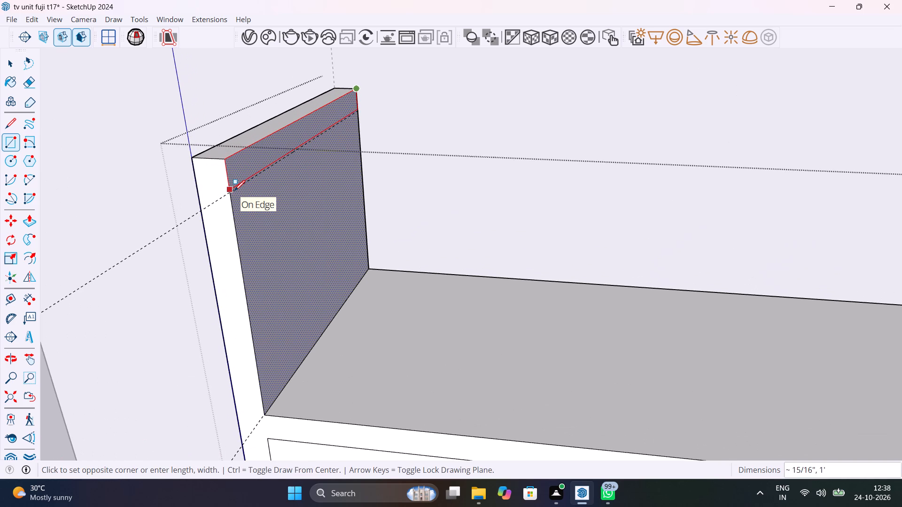
key(Escape)
click(233, 193)
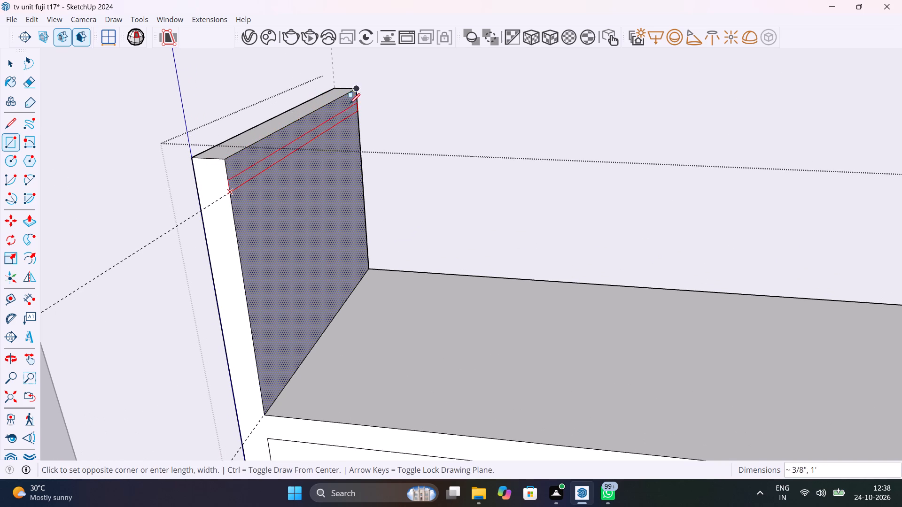
click(356, 90)
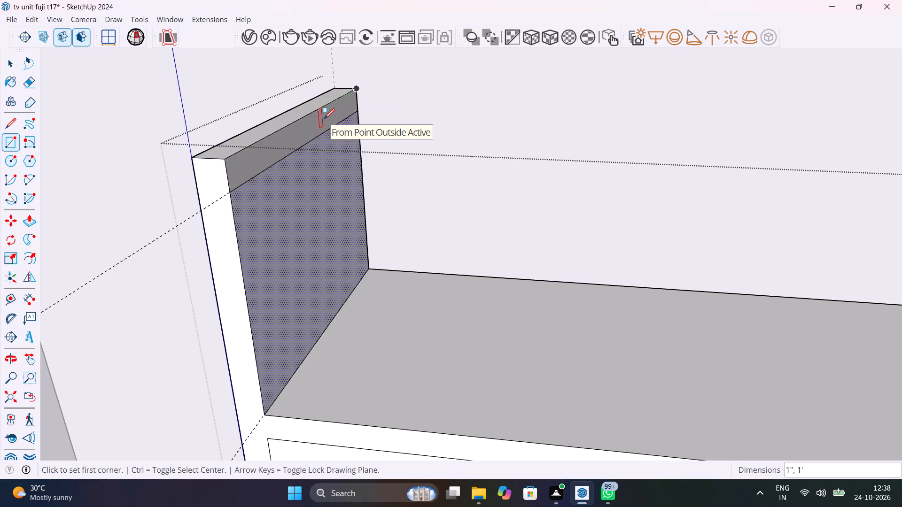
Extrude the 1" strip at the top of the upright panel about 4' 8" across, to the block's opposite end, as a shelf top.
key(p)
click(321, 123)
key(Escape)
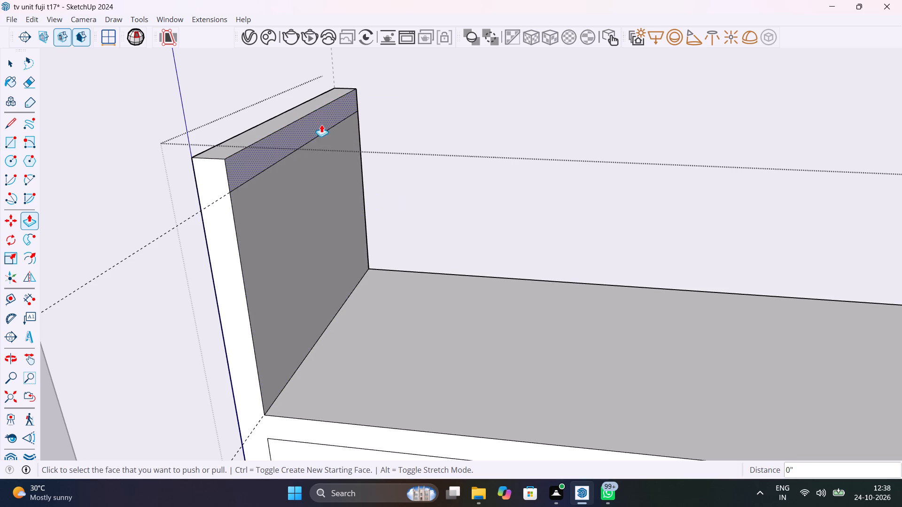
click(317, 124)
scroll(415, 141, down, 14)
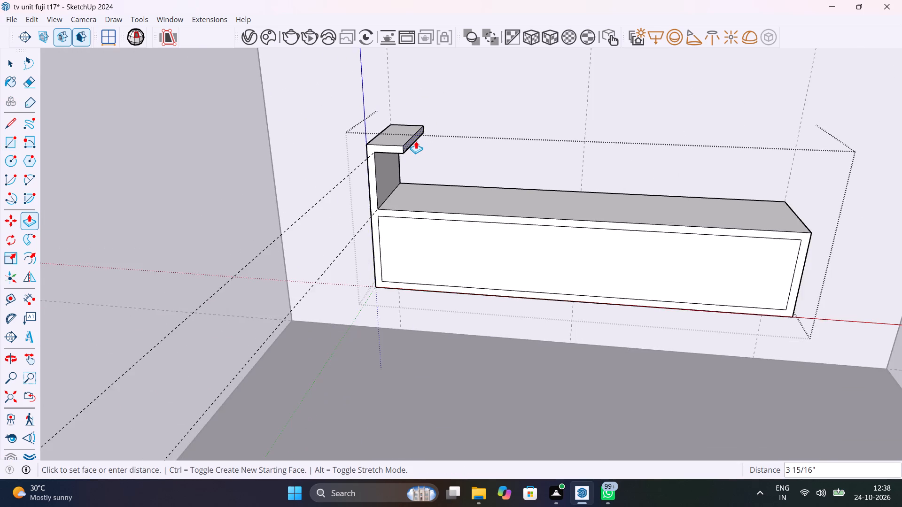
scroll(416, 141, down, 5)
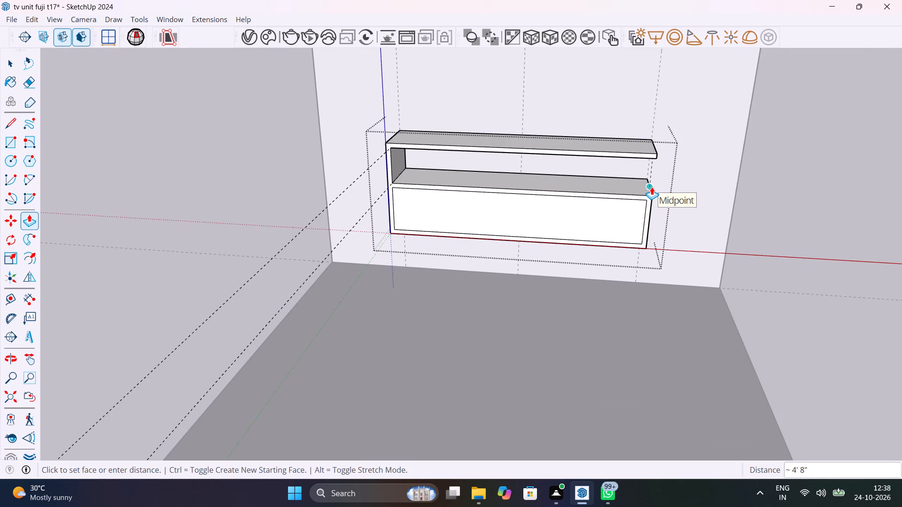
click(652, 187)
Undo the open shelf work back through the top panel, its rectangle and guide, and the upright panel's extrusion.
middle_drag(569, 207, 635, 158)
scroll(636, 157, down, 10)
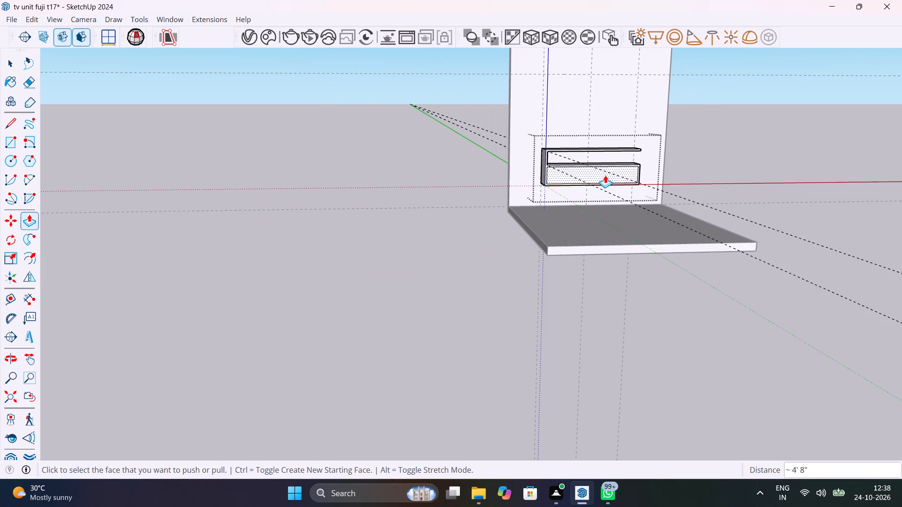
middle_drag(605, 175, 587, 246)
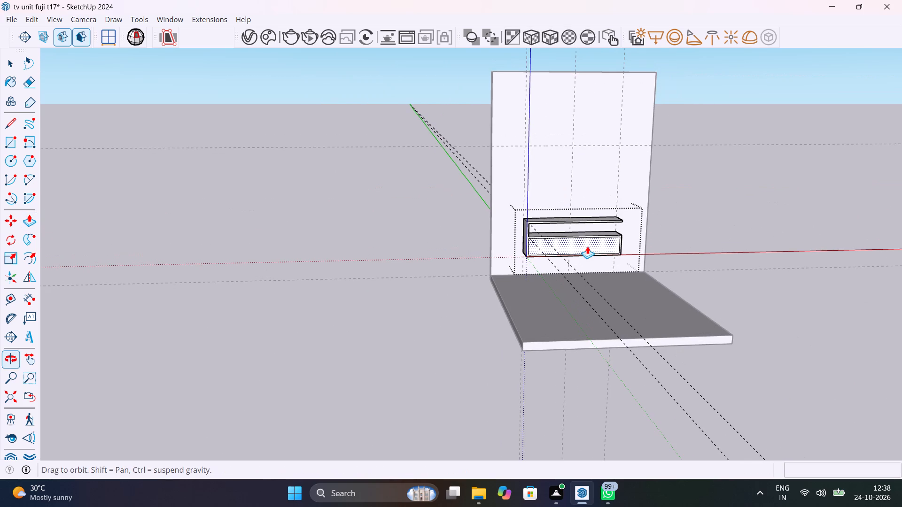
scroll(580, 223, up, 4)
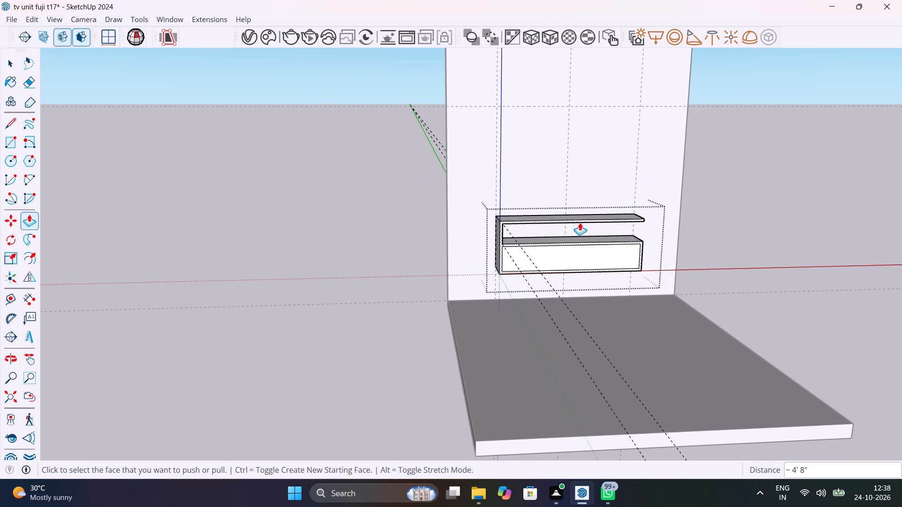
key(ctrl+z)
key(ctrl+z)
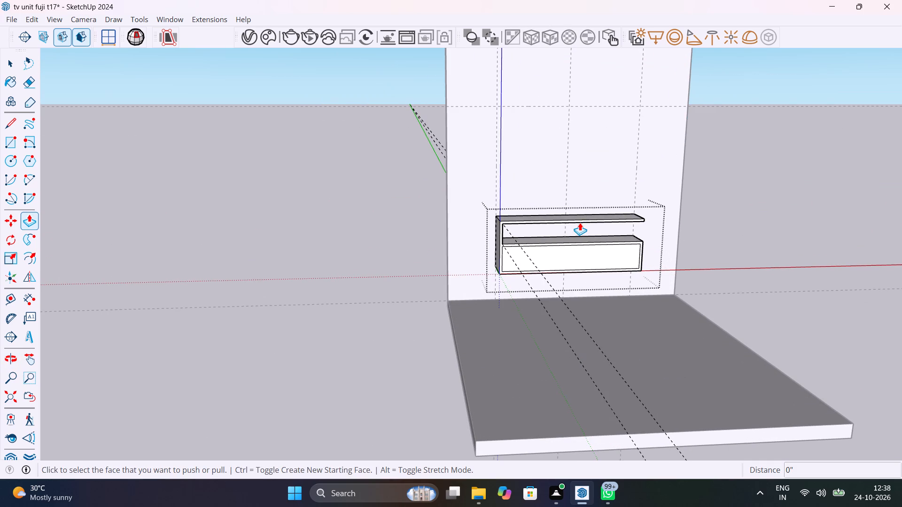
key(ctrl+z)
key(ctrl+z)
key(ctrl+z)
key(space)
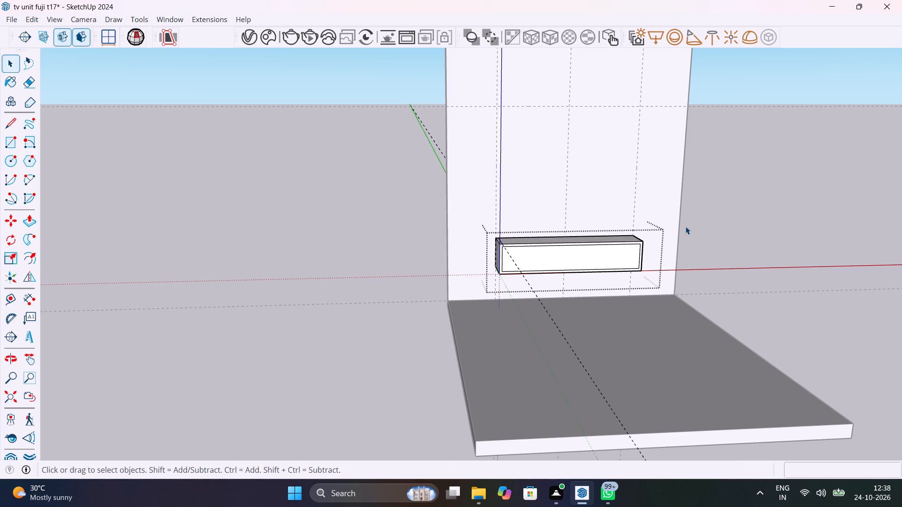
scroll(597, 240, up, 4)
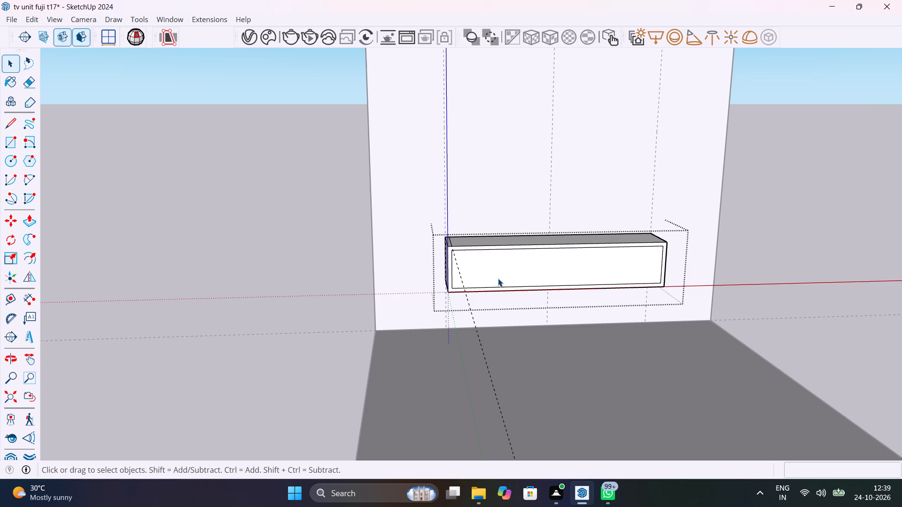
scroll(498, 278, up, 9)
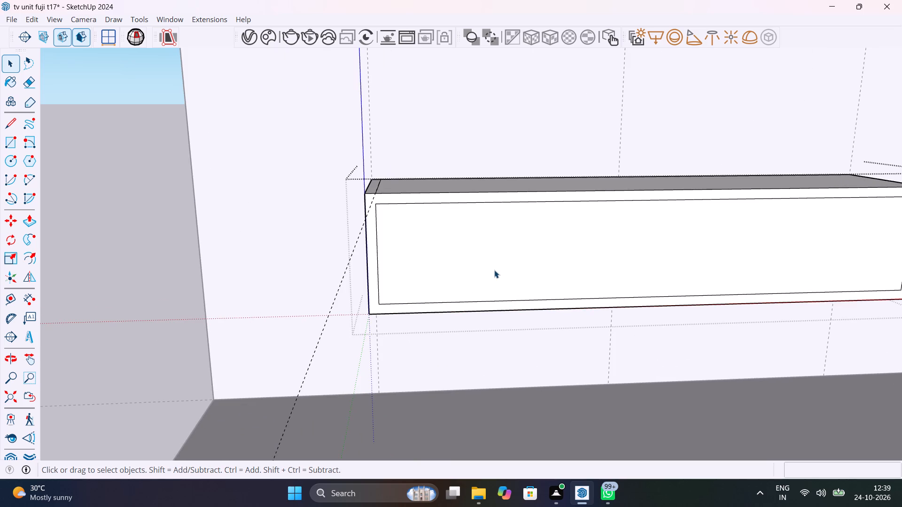
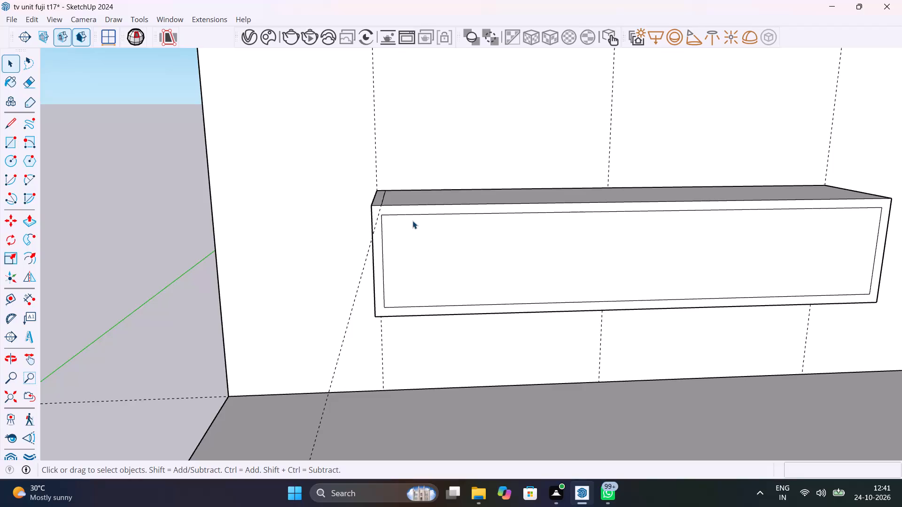
Draw a 4' 7" by 10" rectangle over the inset outline on the block's front face.
key(r)
click(383, 214)
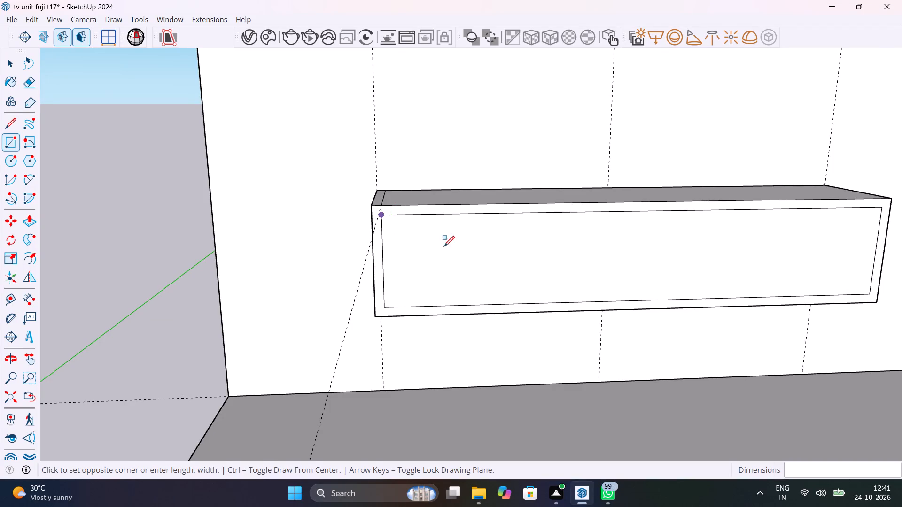
scroll(478, 276, down, 2)
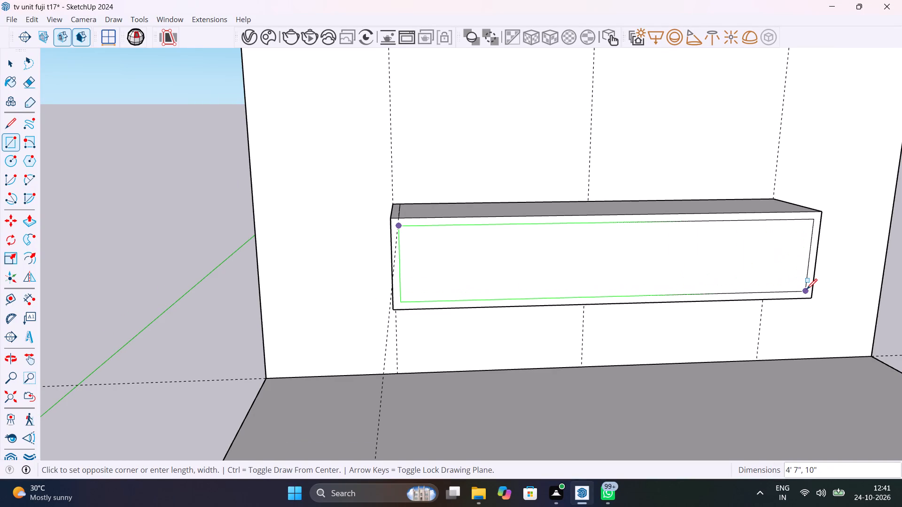
click(807, 289)
Extrude the 4' 7" by 10" rectangle outward 1" as a front panel.
key(p)
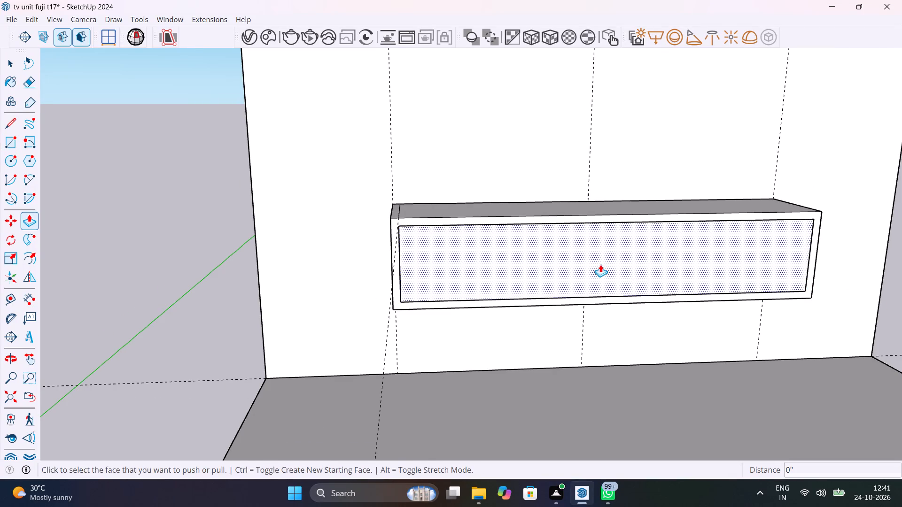
click(600, 264)
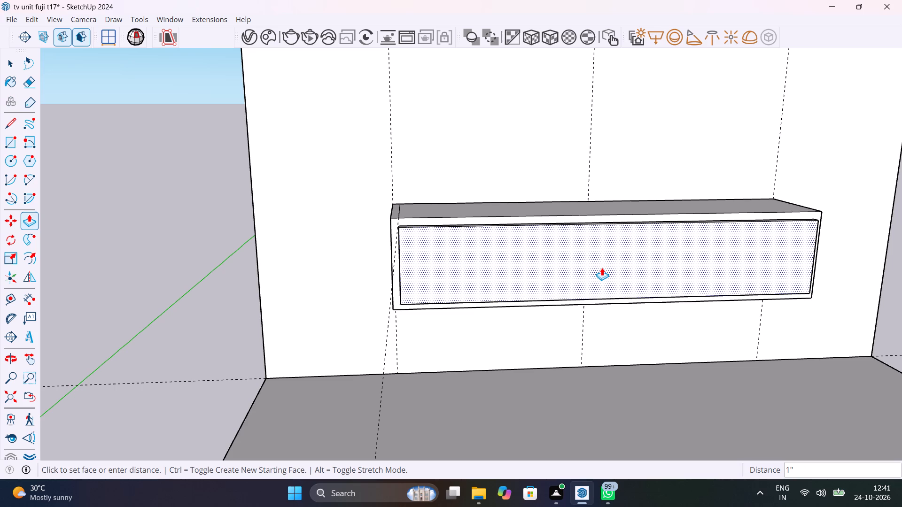
middle_drag(602, 268, 832, 301)
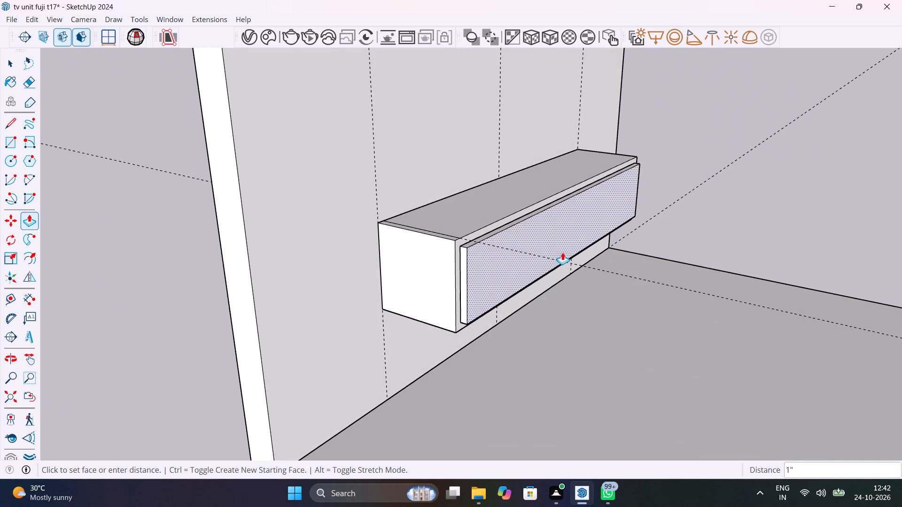
text(1")
key(Return)
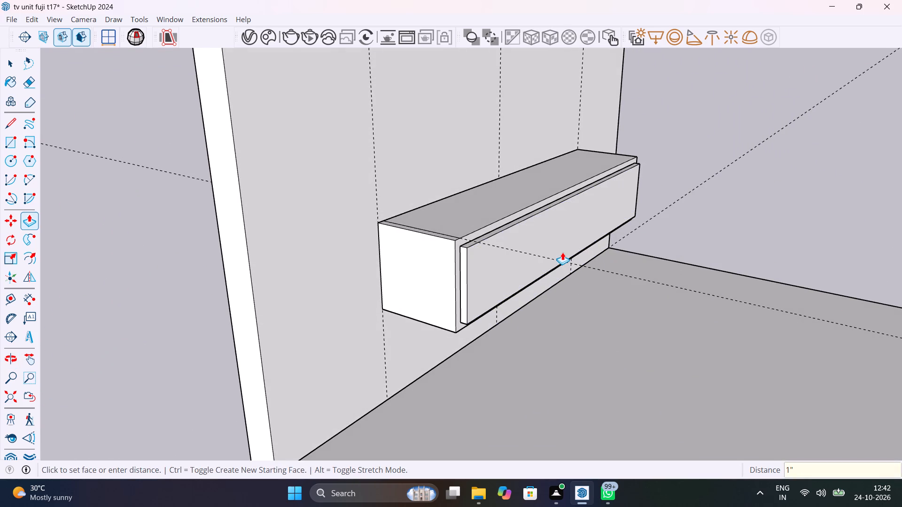
key(space)
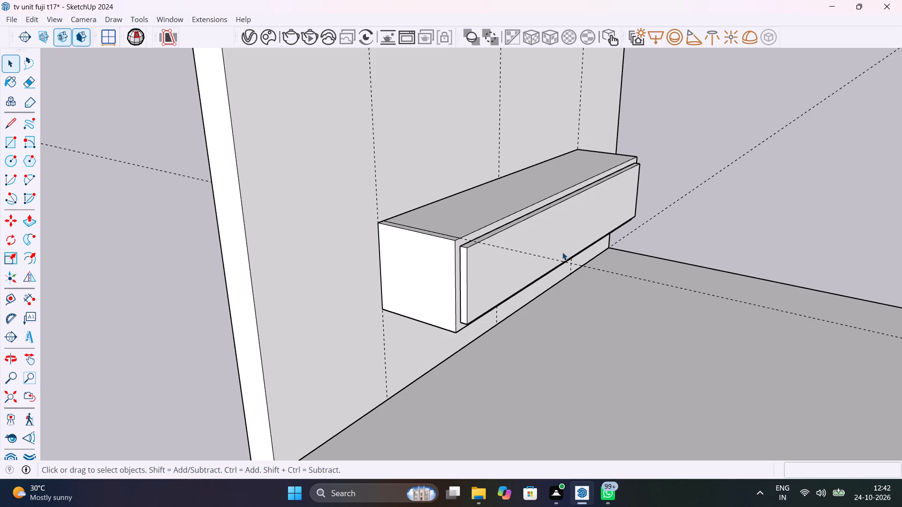
Select the whole extruded front panel and make it a group.
triple_click(479, 269)
right_click(479, 269)
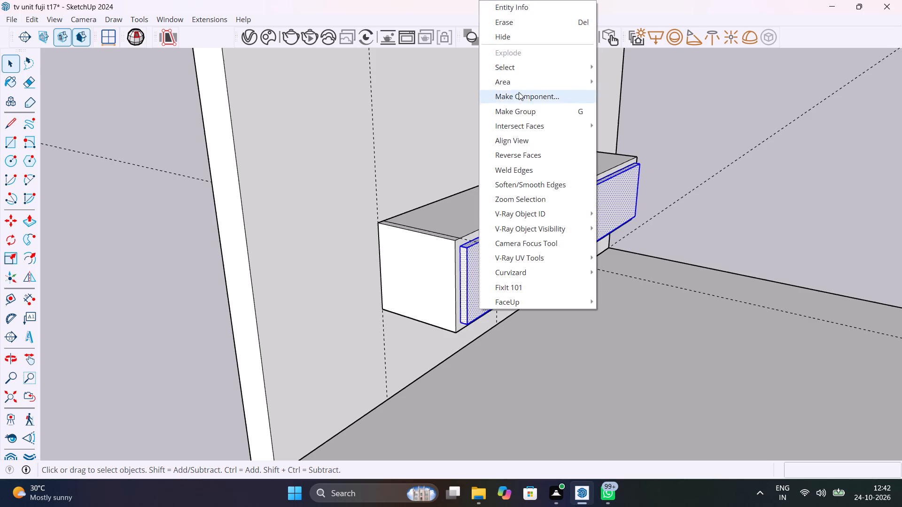
click(530, 115)
Inside the block's group, delete the leftover guide and edge line near the end of its top face.
middle_drag(484, 217, 483, 219)
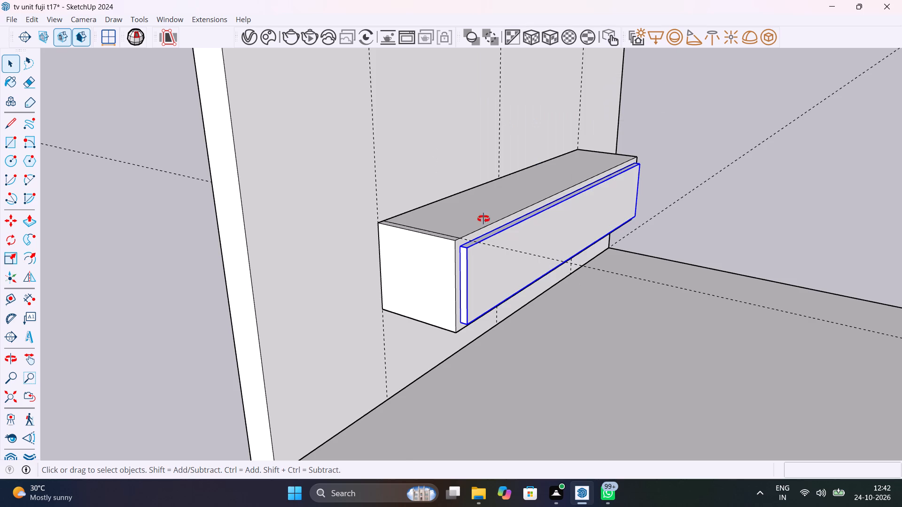
middle_drag(483, 219, 422, 339)
scroll(384, 341, up, 4)
click(387, 349)
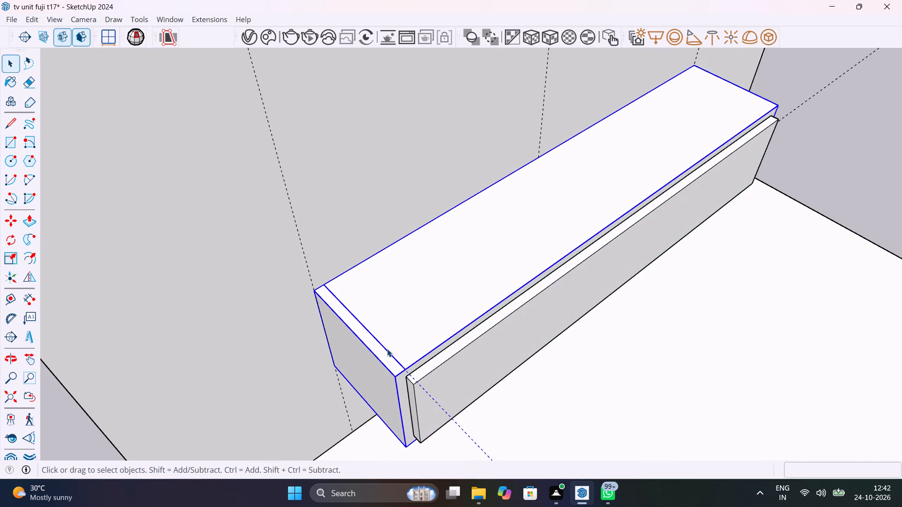
triple_click(387, 349)
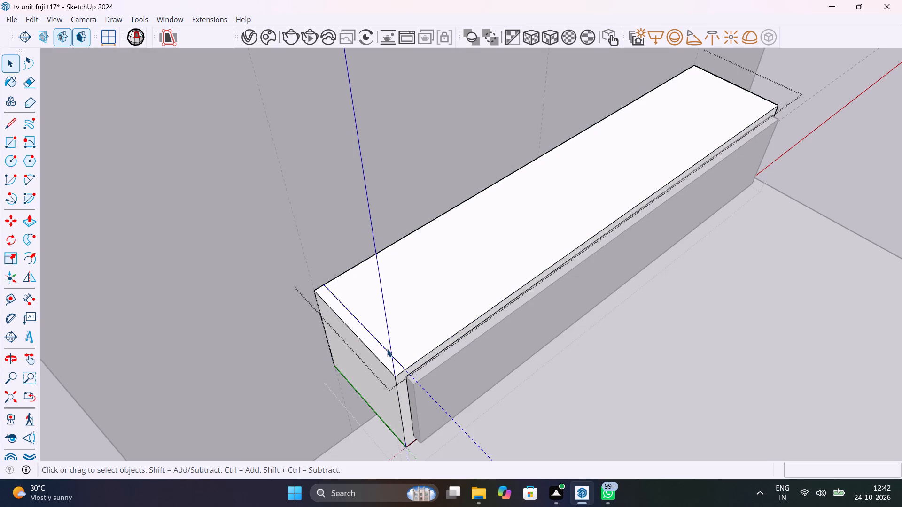
key(Delete)
click(387, 349)
key(Delete)
scroll(427, 357, down, 4)
middle_drag(493, 368, 466, 254)
click(754, 145)
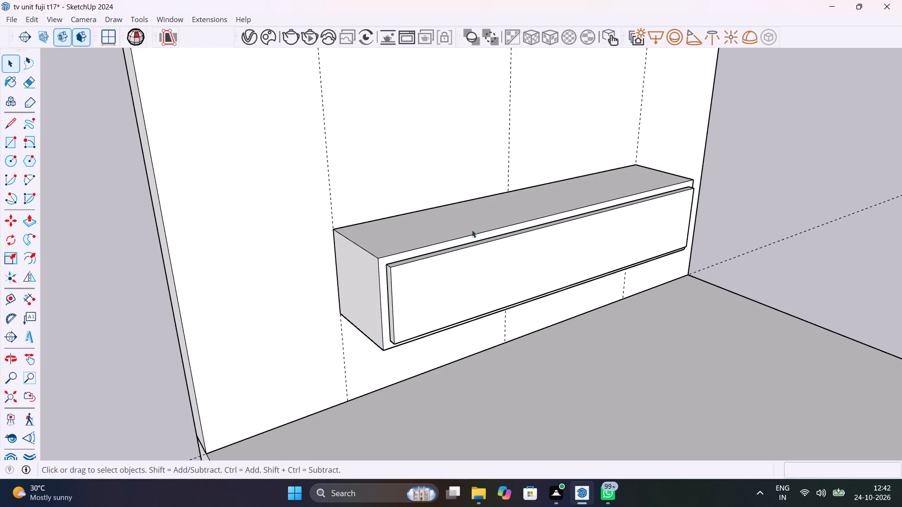
Inside the front panel group, copy the vertical end edge 4' 7" to the opposite end and divide the span into three equal parts.
scroll(458, 286, up, 4)
middle_drag(455, 292, 351, 187)
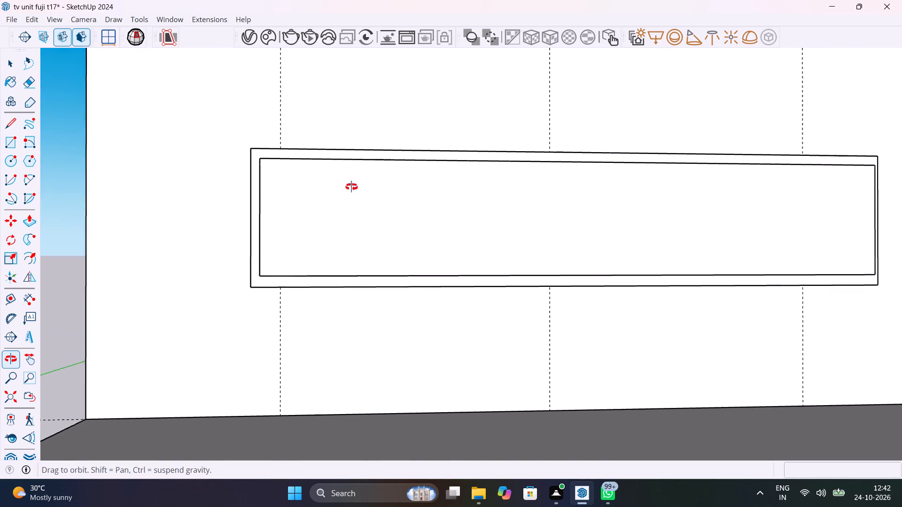
middle_drag(351, 187, 358, 309)
click(307, 263)
double_click(307, 263)
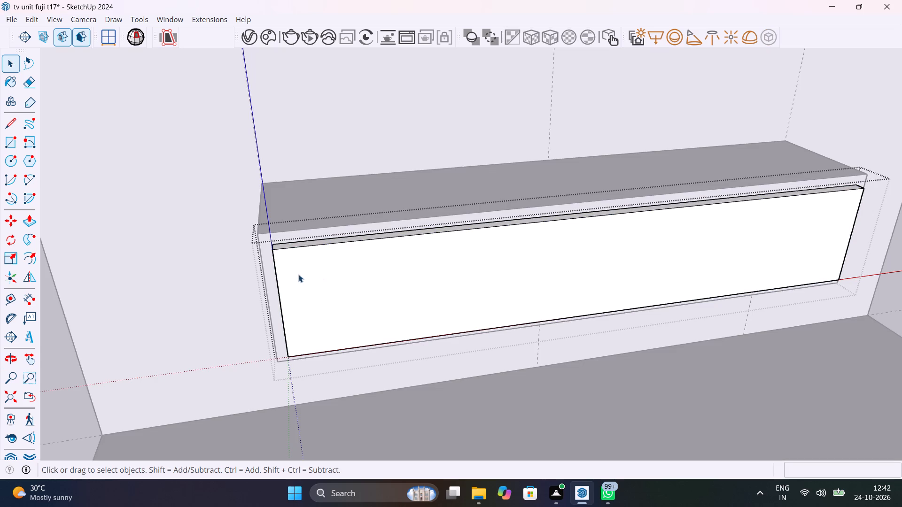
click(280, 296)
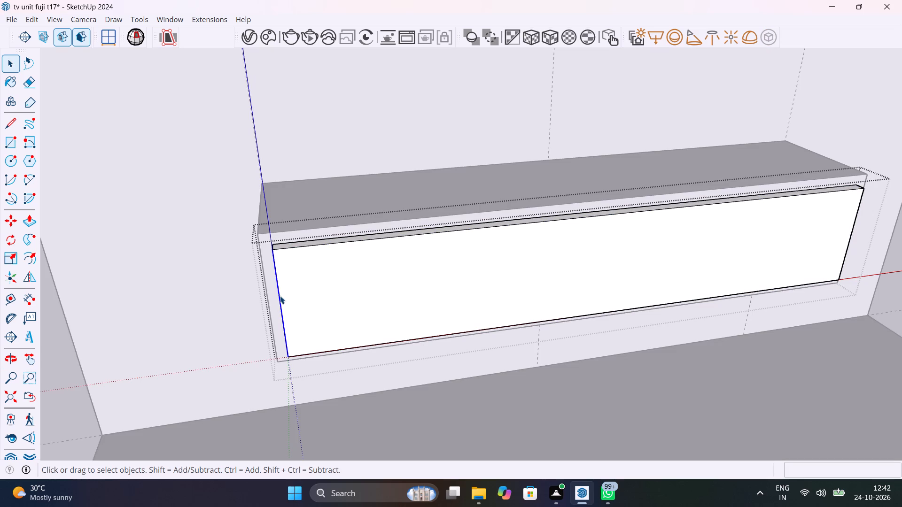
key(m)
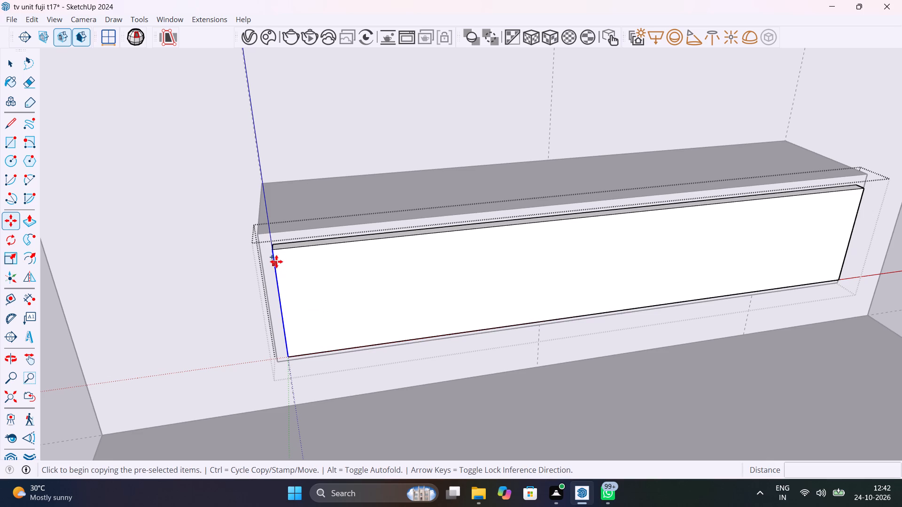
click(276, 253)
scroll(529, 236, down, 4)
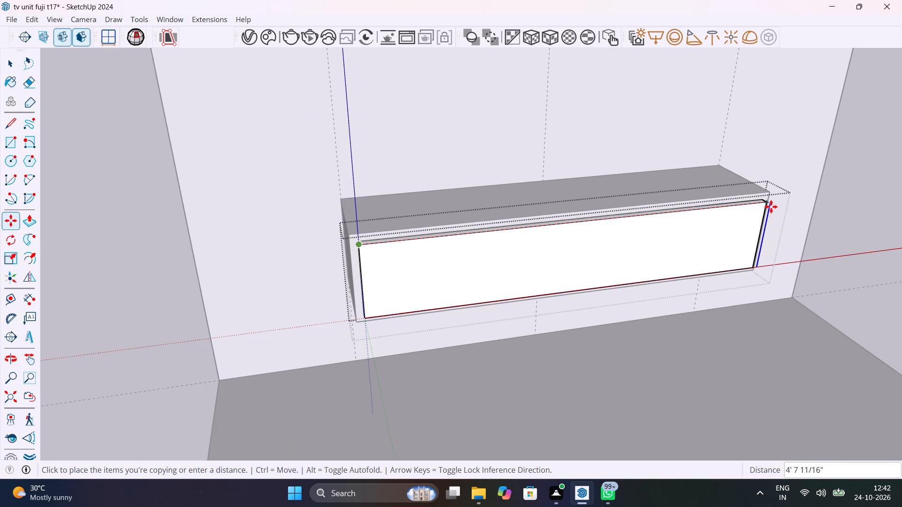
scroll(765, 206, up, 3)
click(769, 204)
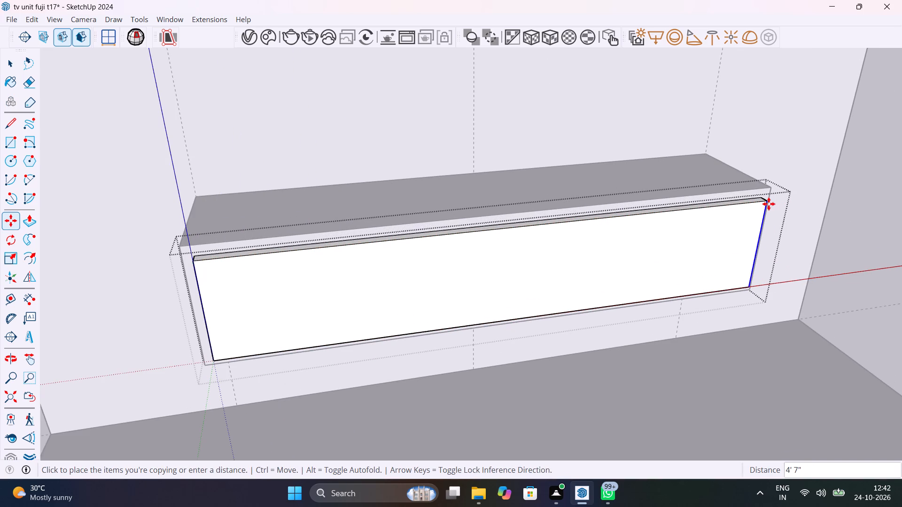
text(3/)
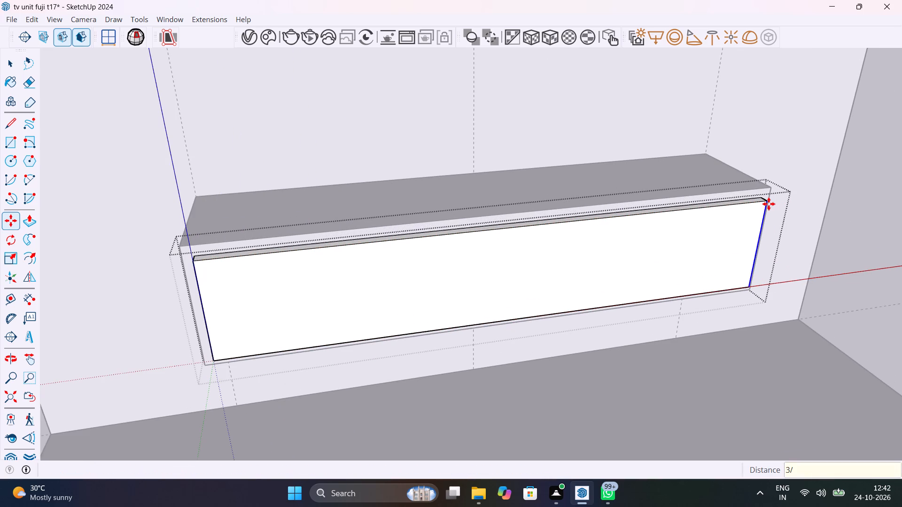
key(Return)
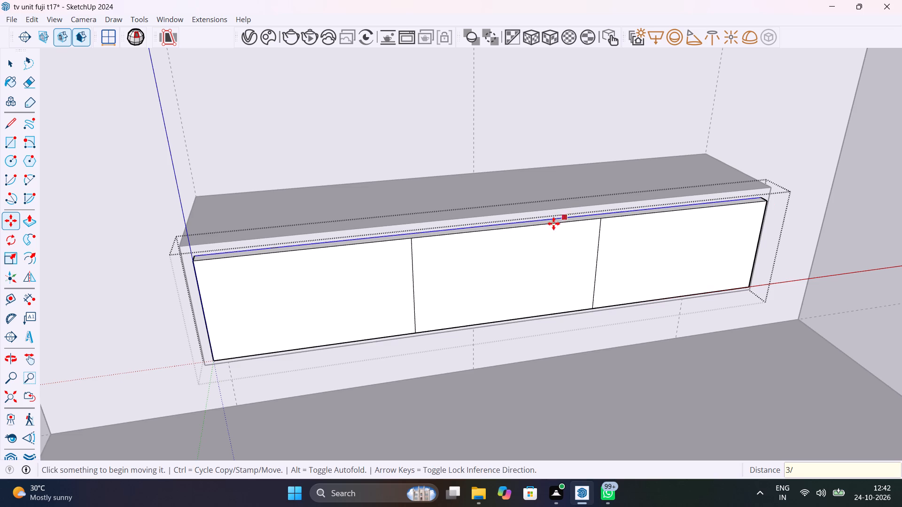
key(space)
Copy both vertical division lines on the front panel 4 mm to one side.
click(599, 237)
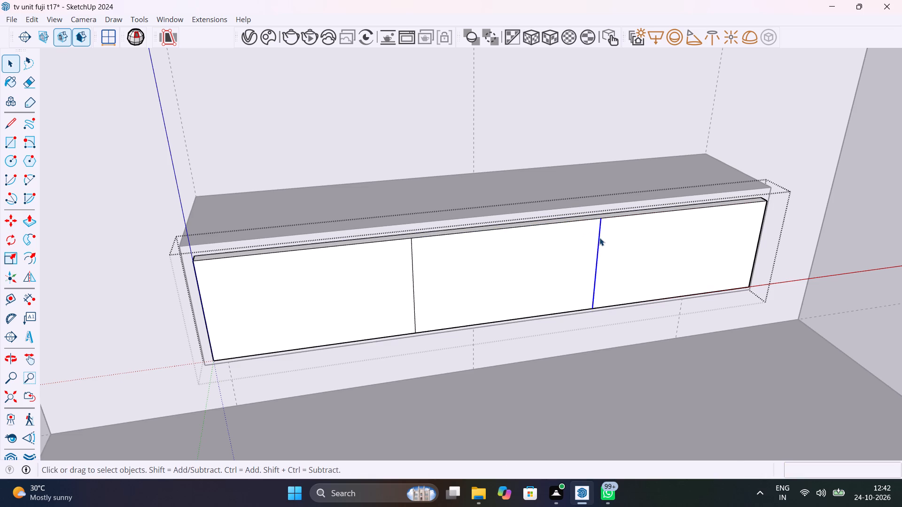
shift+click(412, 269)
key(m)
scroll(414, 242, up, 4)
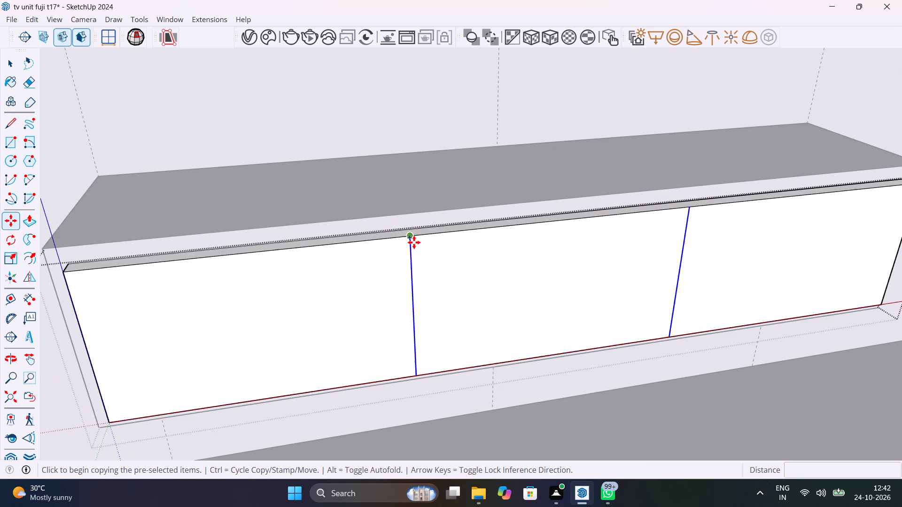
click(410, 238)
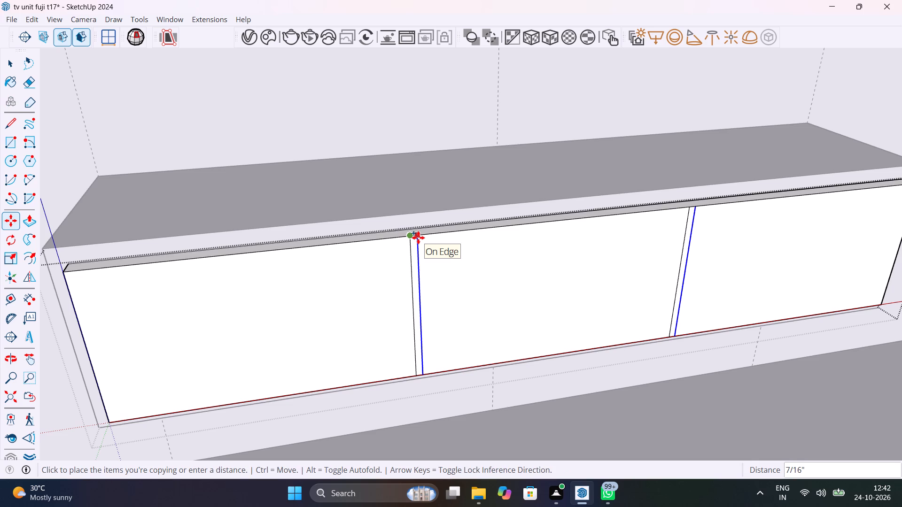
text(4mm)
key(Return)
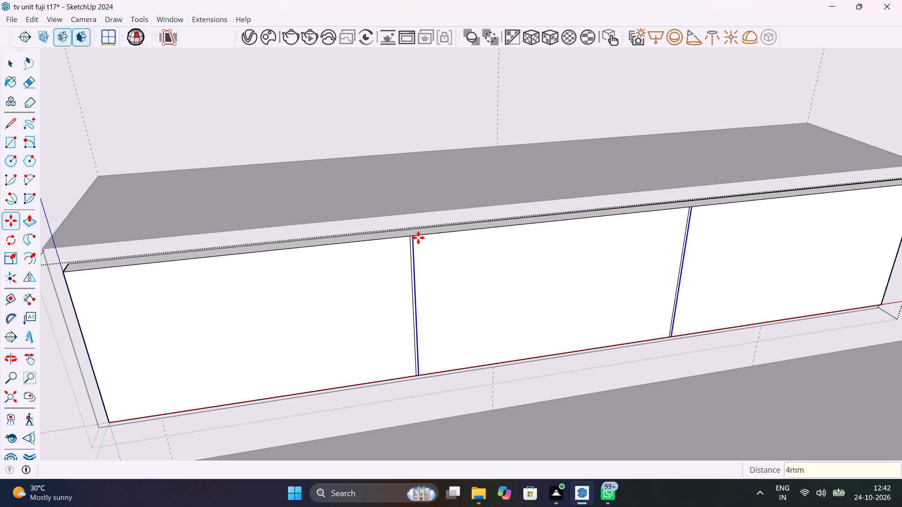
Copy the two offset lines 8 mm back across the division lines to their other side.
scroll(418, 238, up, 7)
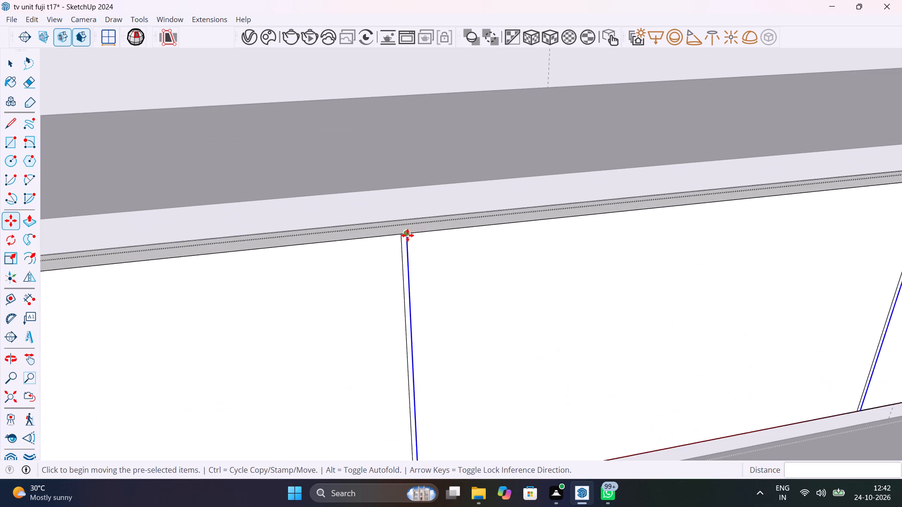
click(407, 235)
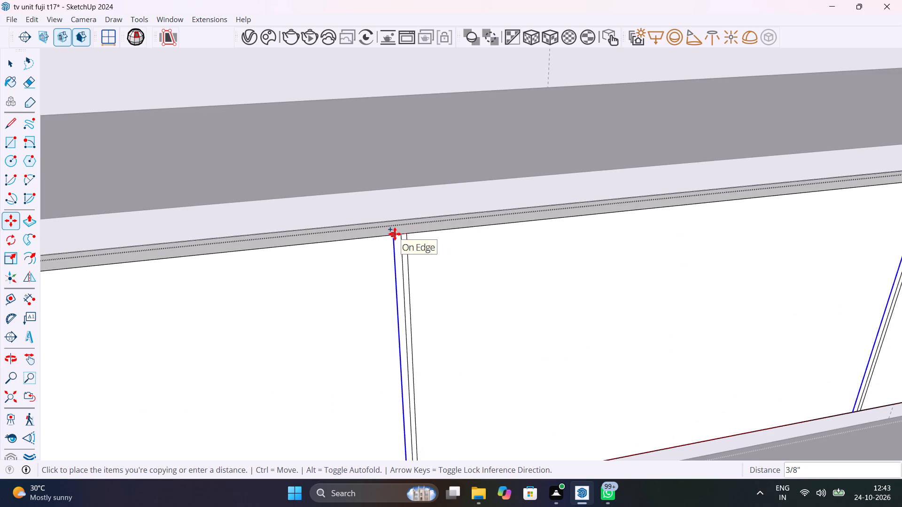
text(8mm)
key(Return)
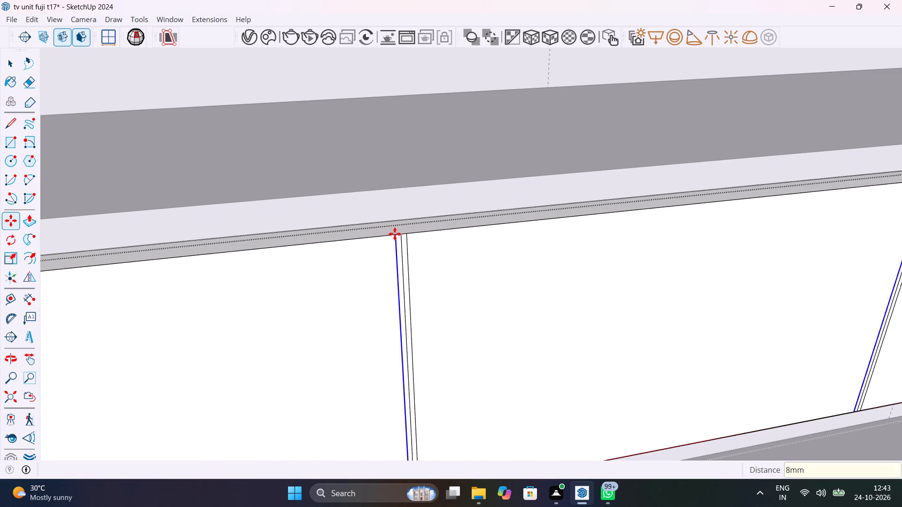
key(space)
Delete the middle line of each three-line set, leaving a pair of lines at both front panel divisions.
click(402, 251)
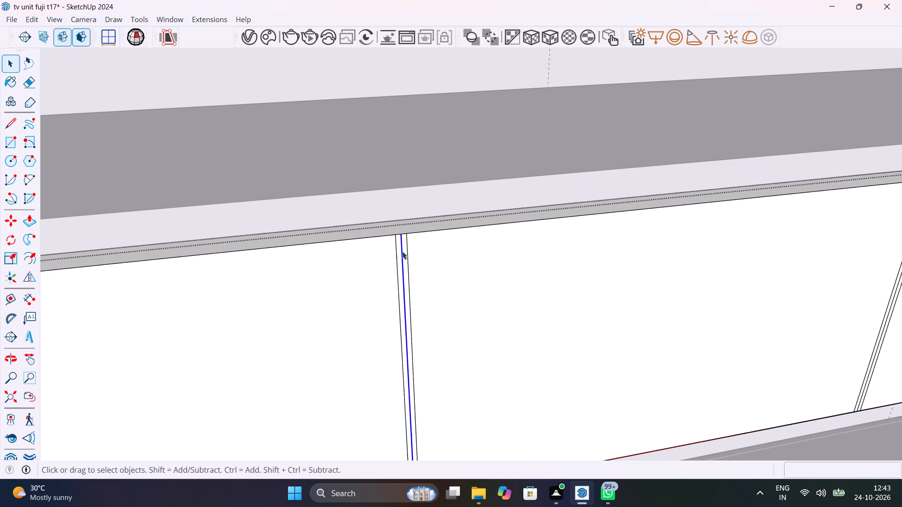
key(Delete)
scroll(402, 252, down, 5)
scroll(763, 214, up, 3)
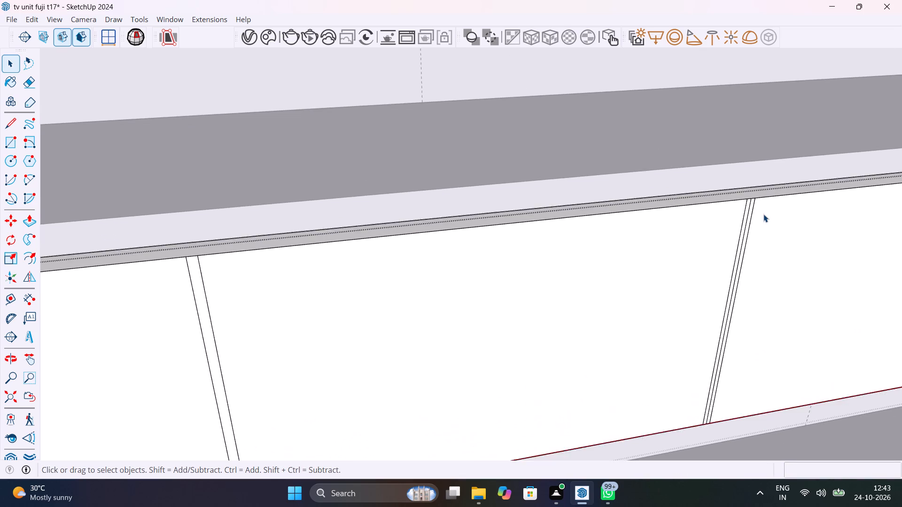
scroll(763, 214, up, 3)
click(747, 206)
key(Delete)
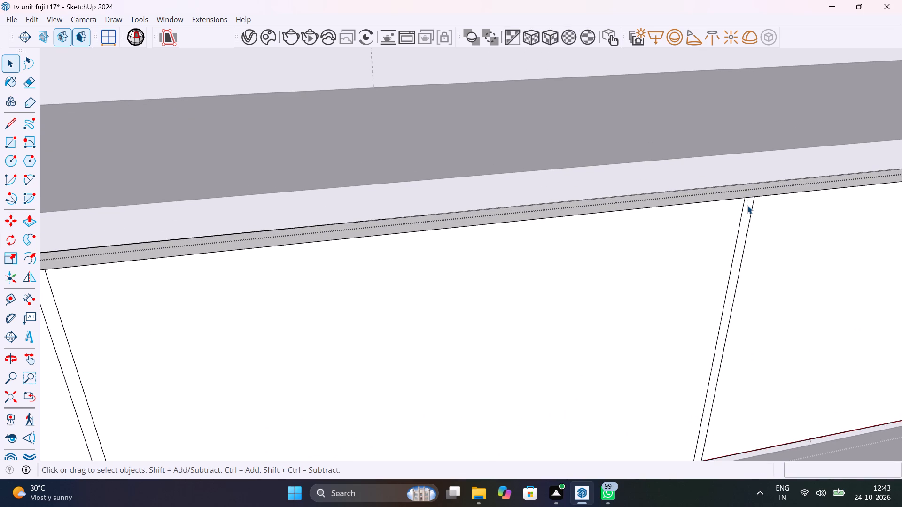
Check the widths of the left, middle and right door sections along the front panel's upper edge with temporary dimensions.
scroll(747, 207, down, 6)
scroll(370, 306, down, 5)
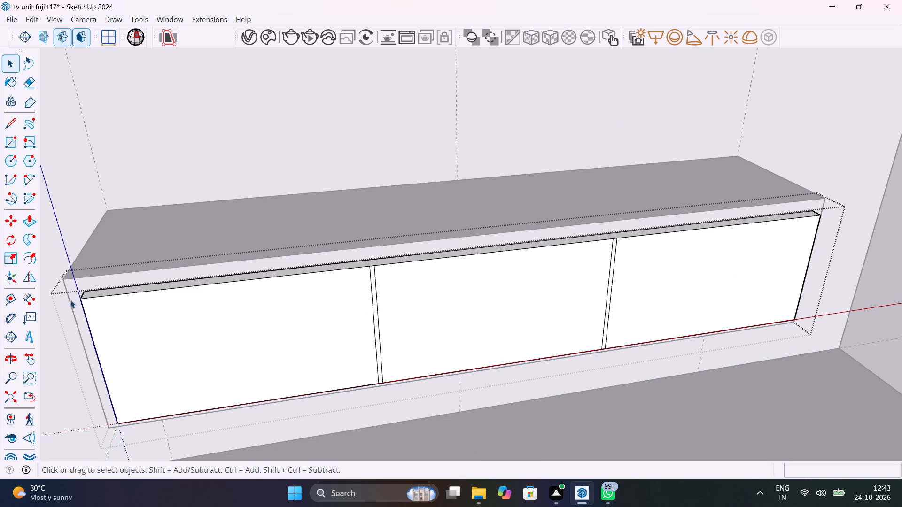
click(26, 299)
click(83, 298)
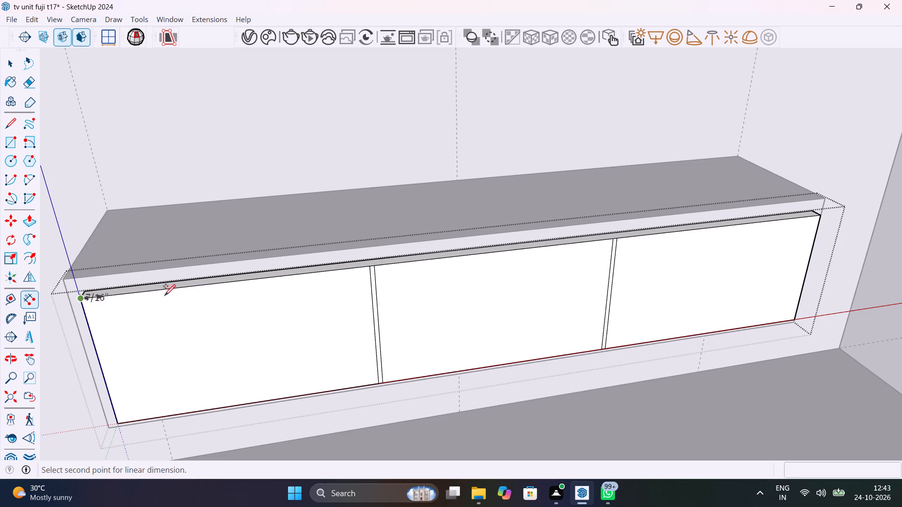
click(368, 266)
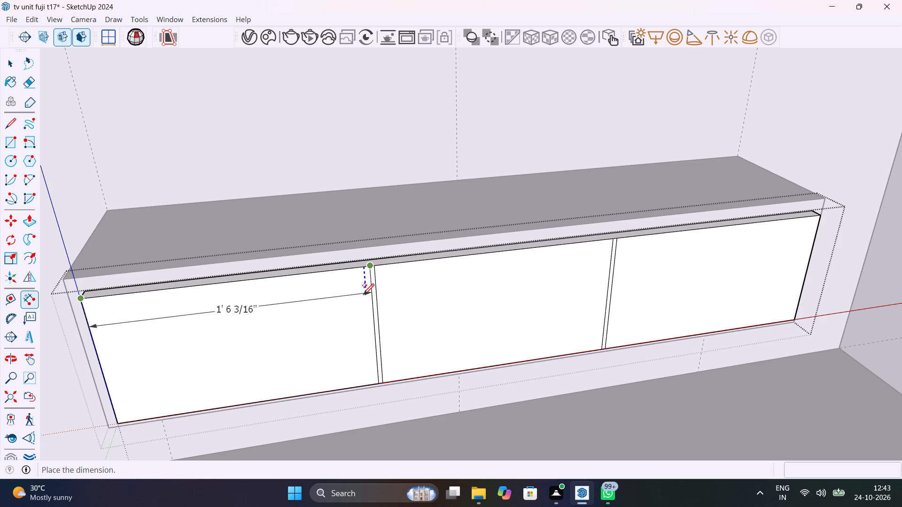
key(Escape)
click(376, 266)
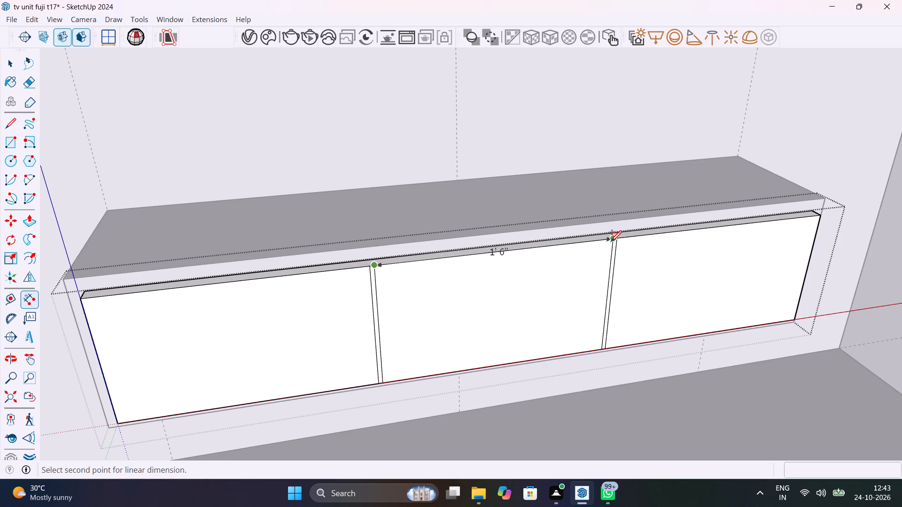
key(Escape)
click(616, 239)
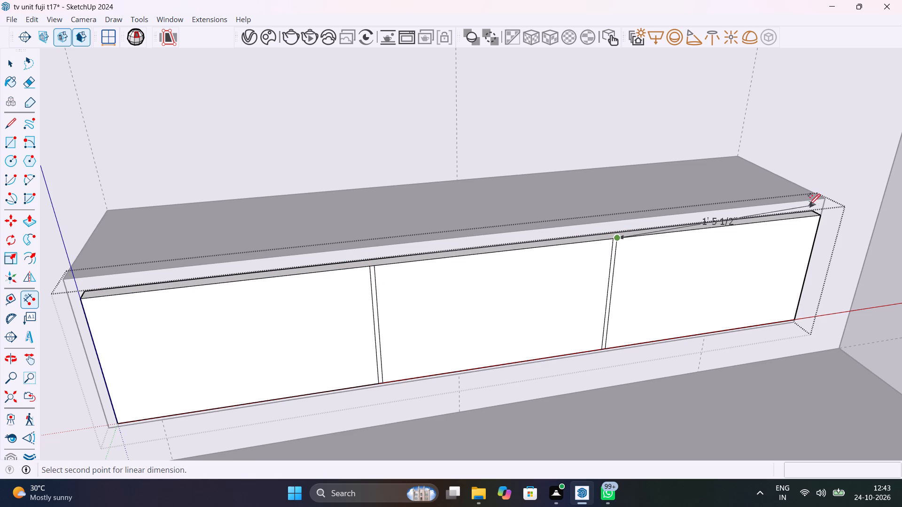
key(Escape)
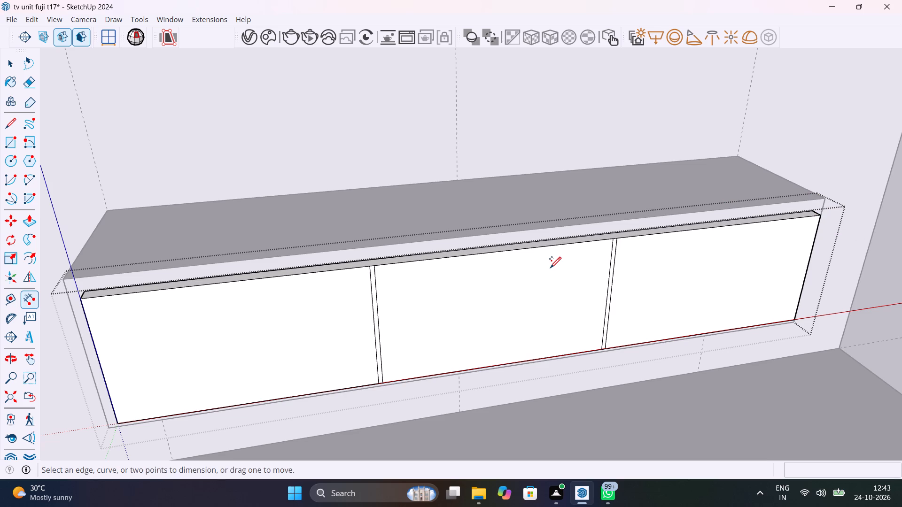
Push the narrow strip between the left and middle doors 1" back through the panel's full thickness.
middle_drag(595, 279, 351, 213)
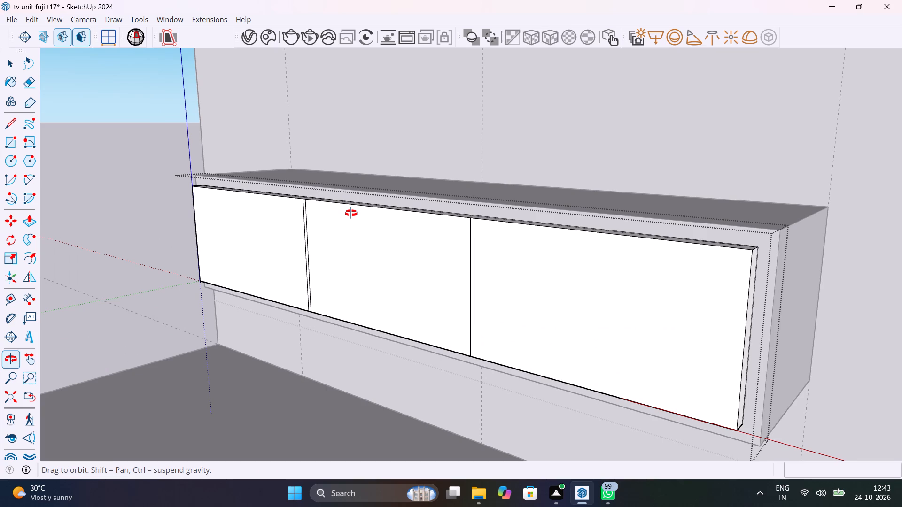
middle_drag(351, 213, 647, 248)
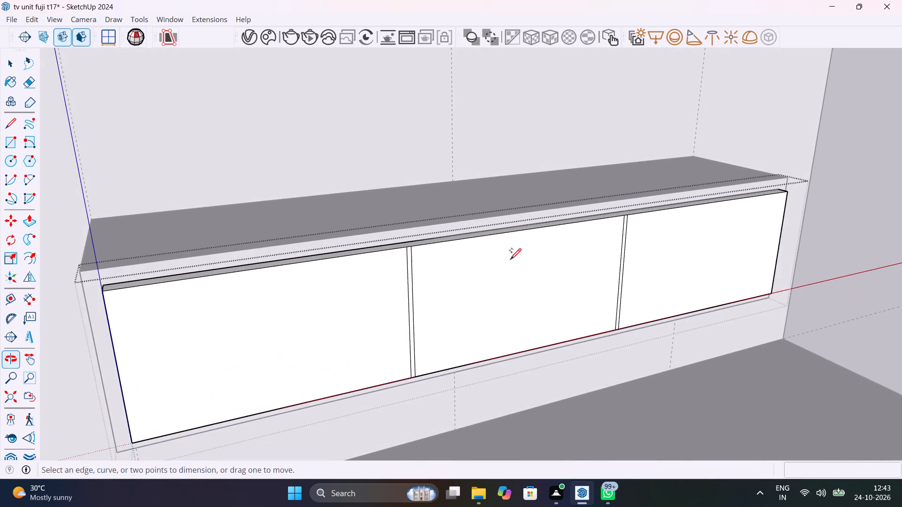
scroll(414, 262, up, 5)
key(space)
click(405, 259)
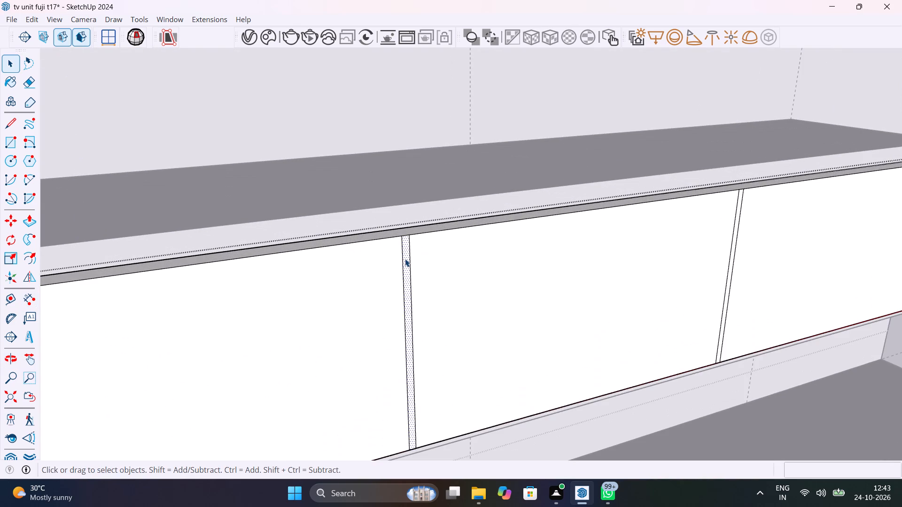
key(p)
click(405, 259)
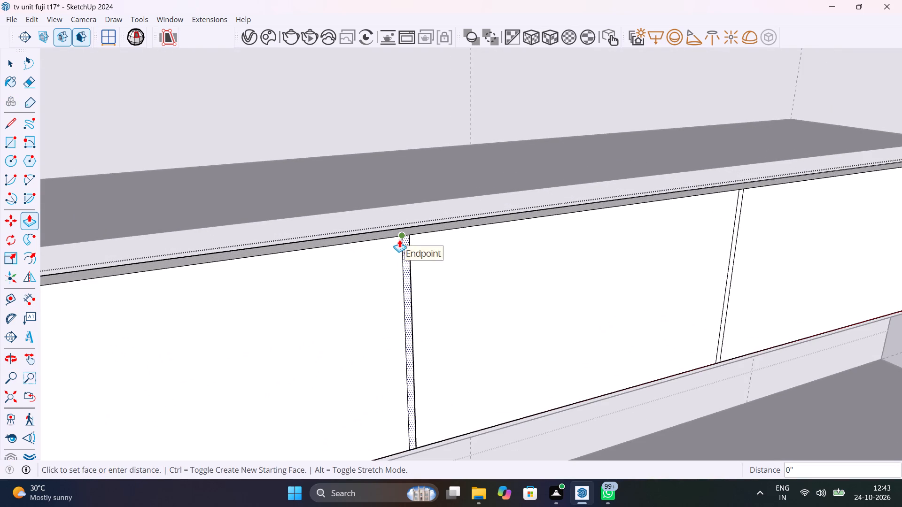
middle_drag(400, 240, 410, 342)
click(388, 226)
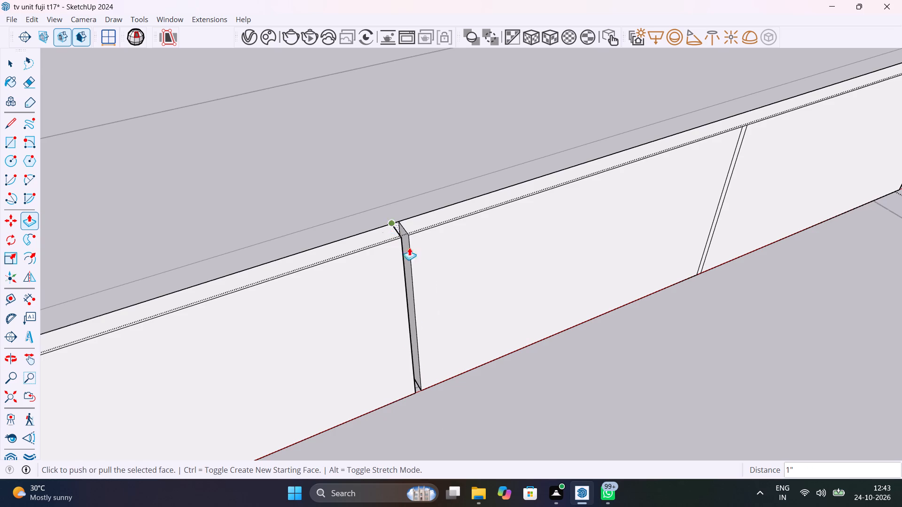
Push the narrow strip between the middle and right doors 1" back through the panel and leave the group.
scroll(436, 237, down, 5)
scroll(637, 186, up, 9)
key(space)
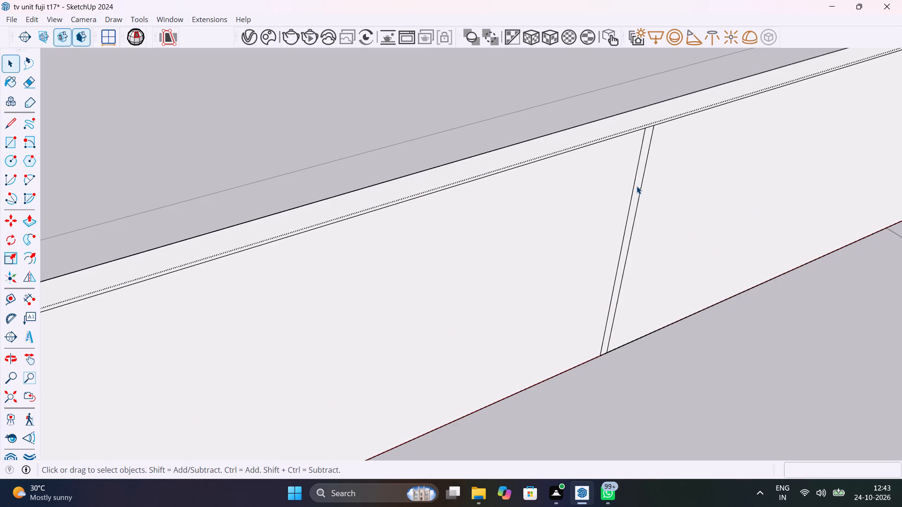
key(p)
key(space)
click(645, 140)
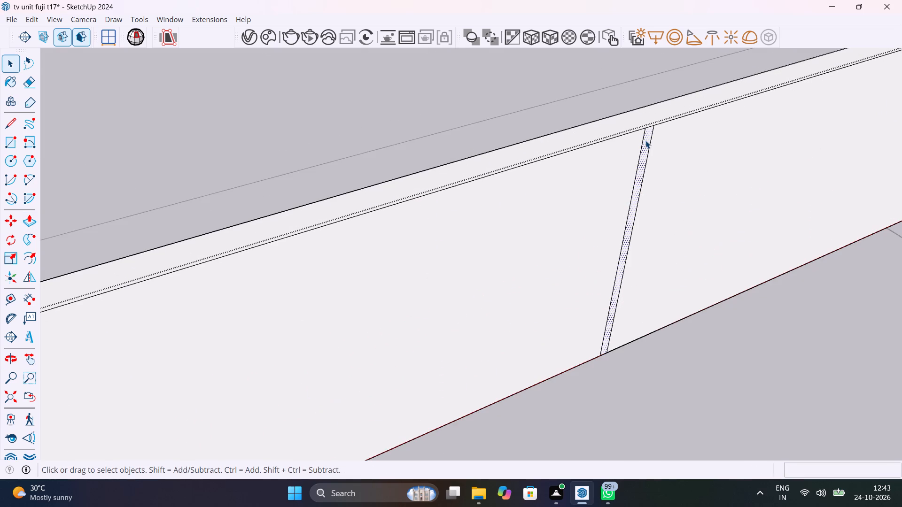
key(p)
click(645, 140)
click(612, 89)
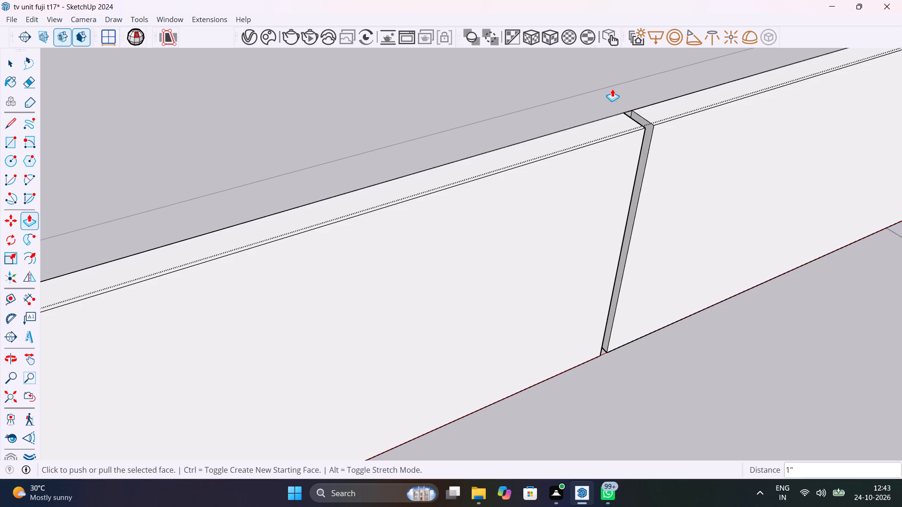
scroll(612, 105, down, 13)
key(space)
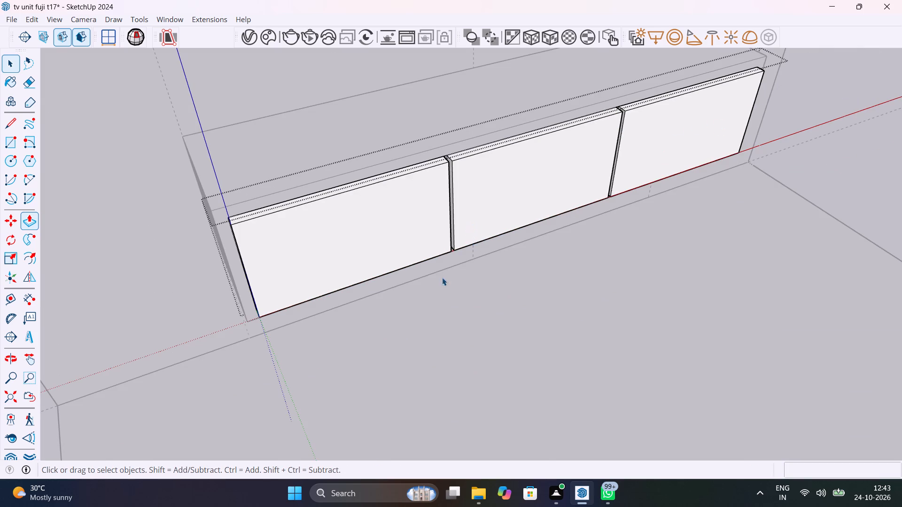
click(462, 344)
Reopen the front panel group and erase the leftover back edges at the bottom and top of the gap between the left and middle doors.
scroll(549, 304, down, 1)
middle_drag(545, 264, 601, 138)
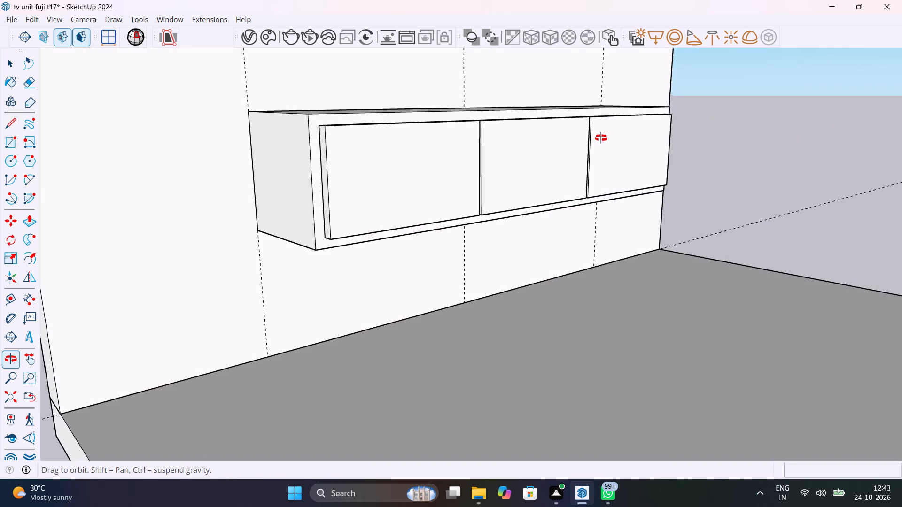
middle_drag(601, 138, 378, 154)
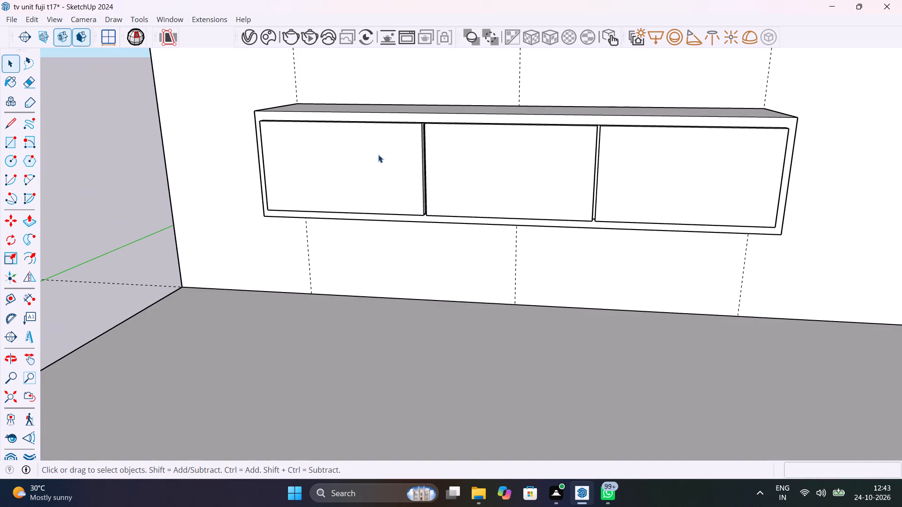
scroll(280, 121, up, 8)
middle_drag(294, 167, 340, 171)
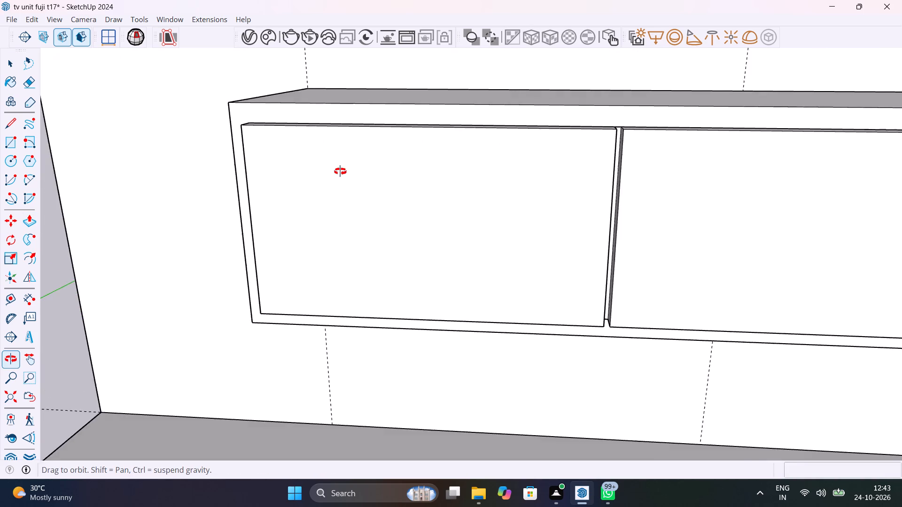
middle_drag(340, 171, 265, 76)
scroll(559, 246, up, 10)
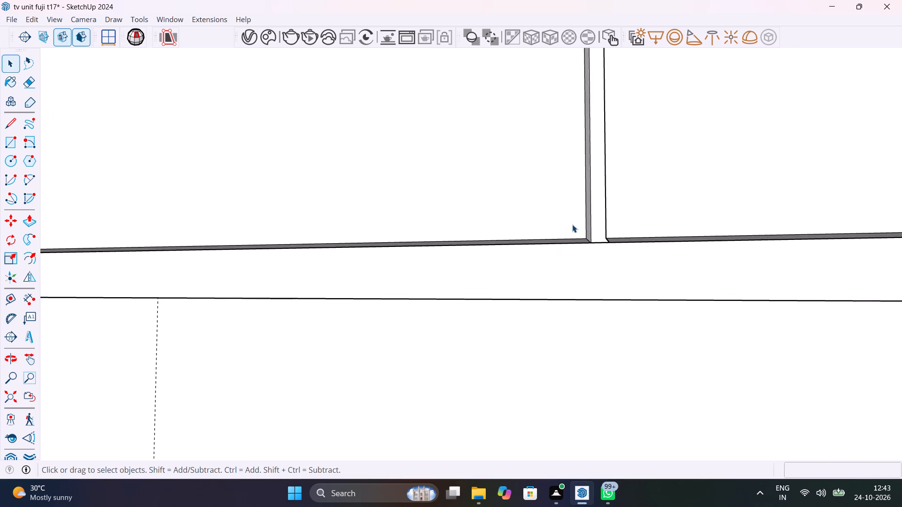
double_click(572, 223)
scroll(607, 230, up, 15)
middle_drag(599, 260, 599, 242)
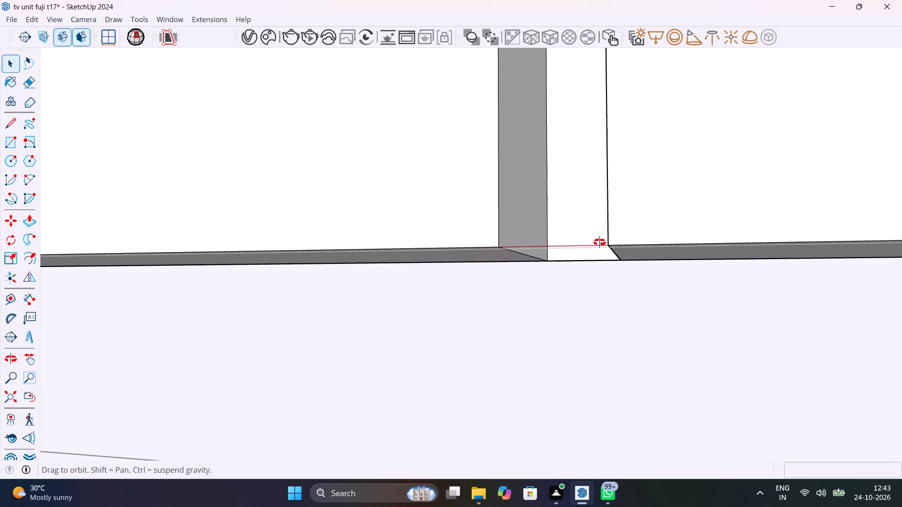
middle_drag(599, 242, 599, 242)
key(e)
drag(599, 242, 598, 266)
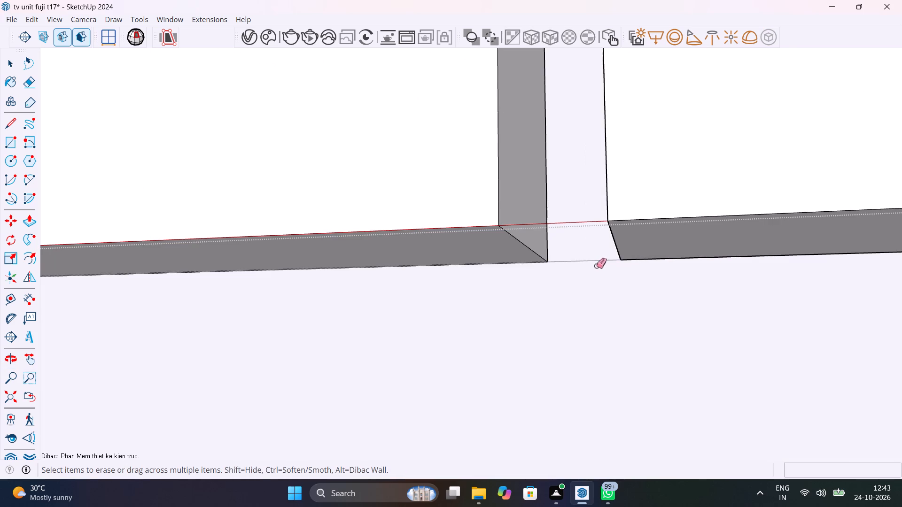
scroll(596, 264, down, 7)
middle_drag(584, 150, 586, 360)
scroll(580, 249, down, 20)
scroll(580, 249, down, 1)
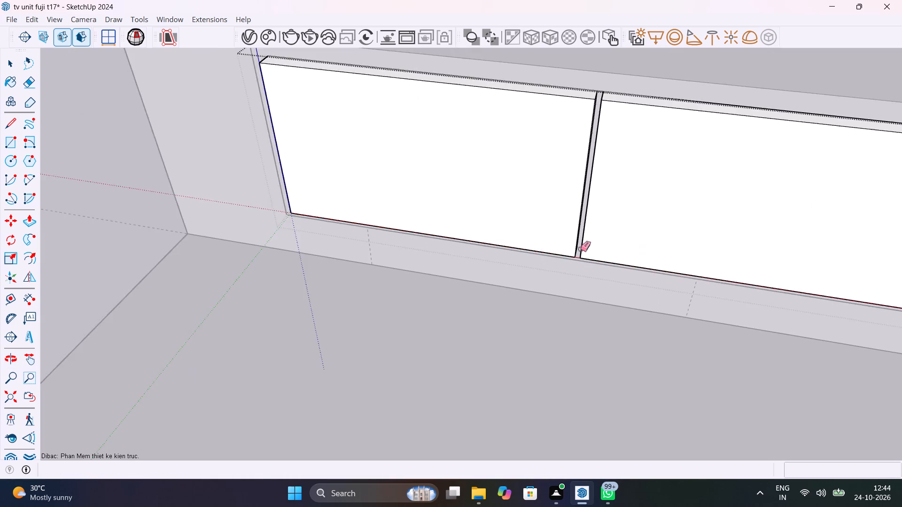
scroll(580, 249, down, 3)
scroll(597, 144, up, 20)
scroll(597, 144, up, 5)
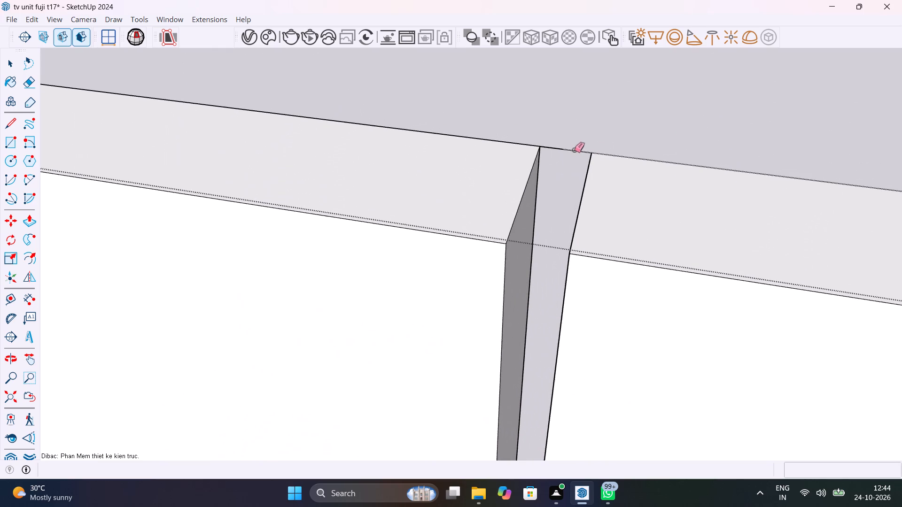
drag(573, 148, 565, 160)
Erase the leftover back edges at the top and bottom of the gap between the middle and right doors, and leave the group.
scroll(565, 160, down, 20)
scroll(565, 160, down, 13)
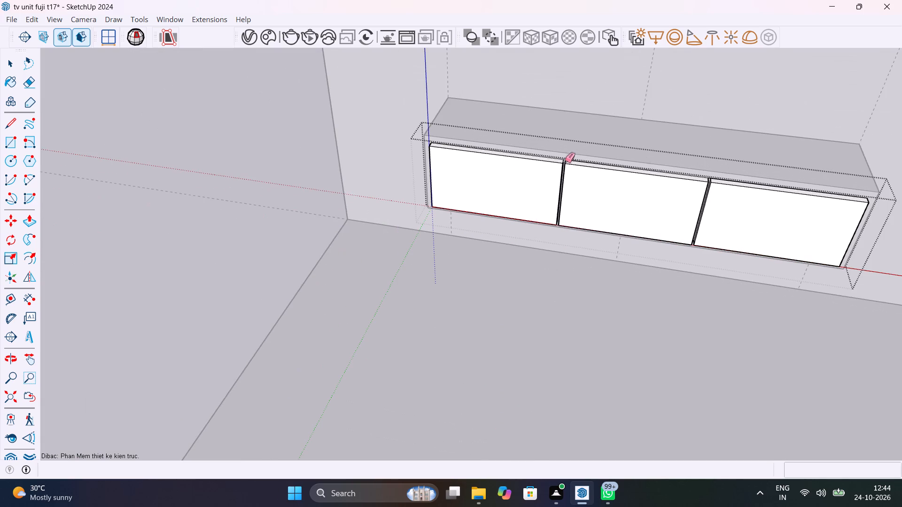
scroll(709, 185, up, 20)
scroll(709, 185, up, 8)
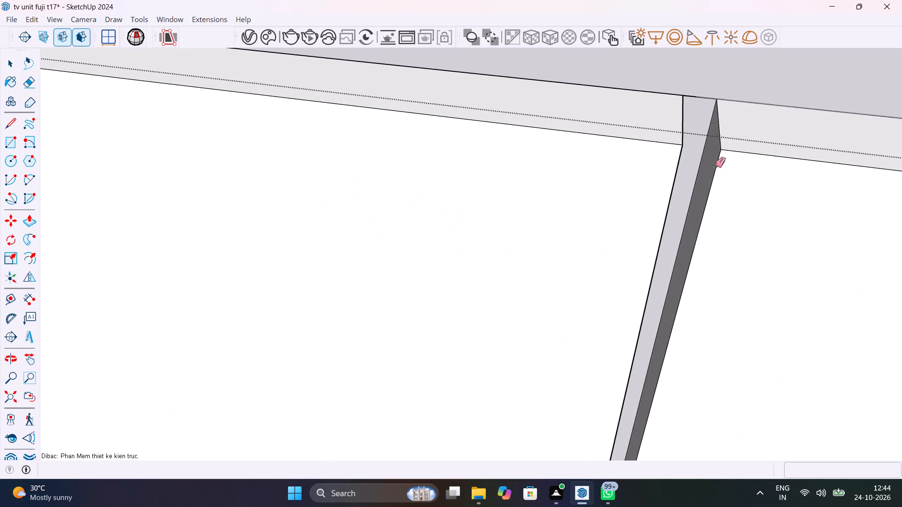
drag(704, 82, 699, 101)
scroll(699, 101, down, 20)
scroll(699, 101, down, 1)
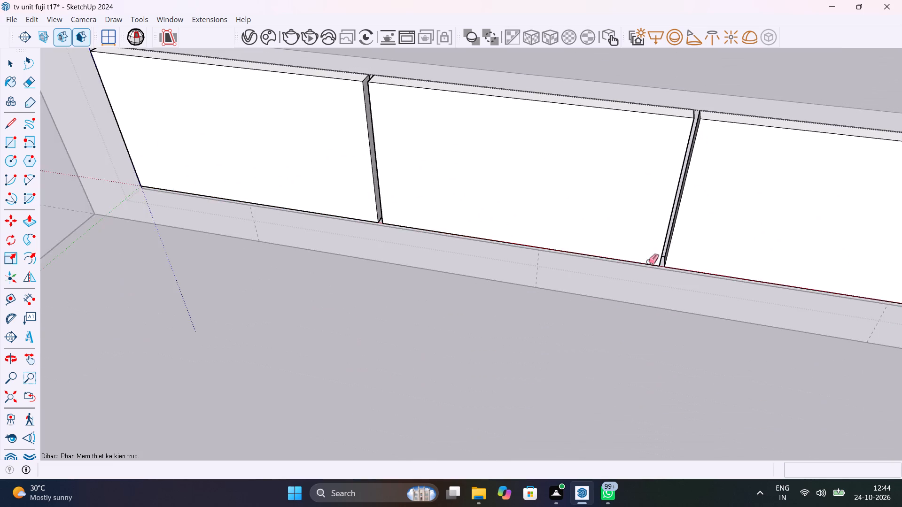
scroll(656, 265, up, 13)
scroll(696, 234, down, 4)
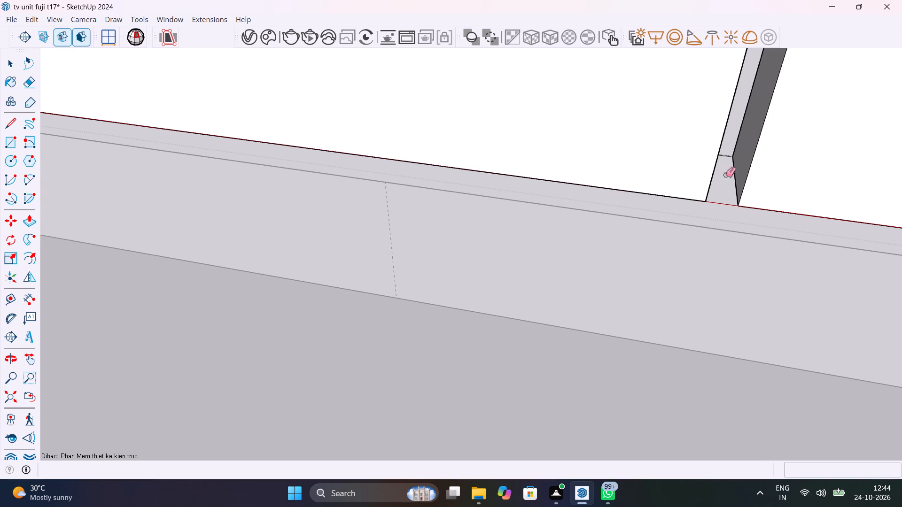
middle_drag(727, 106, 729, 100)
middle_drag(729, 181, 728, 90)
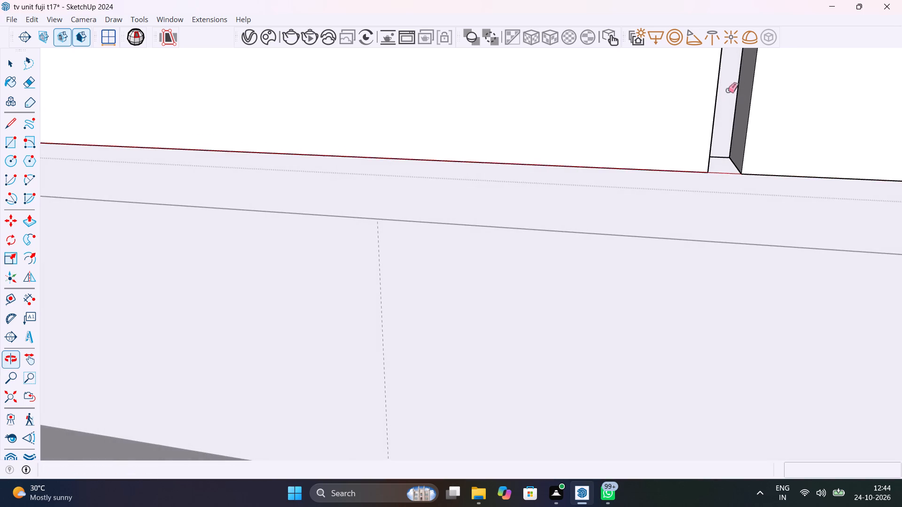
middle_drag(729, 178, 724, 118)
scroll(725, 145, up, 9)
drag(710, 144, 707, 169)
scroll(707, 169, down, 20)
scroll(707, 169, down, 2)
key(space)
scroll(637, 227, down, 9)
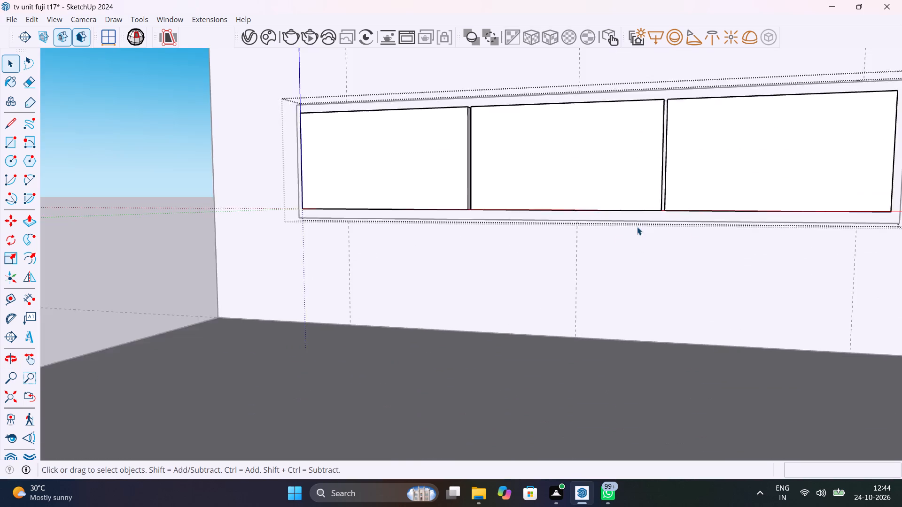
scroll(637, 227, down, 6)
middle_drag(617, 235, 707, 284)
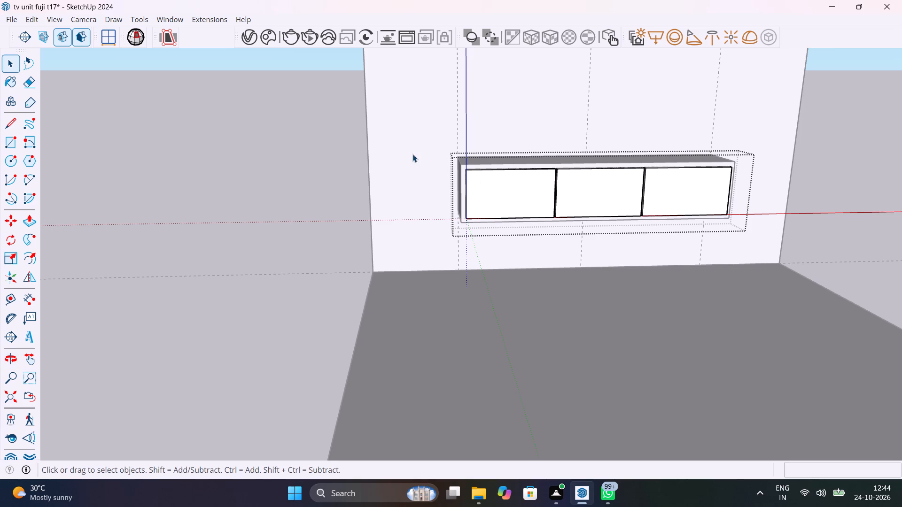
scroll(412, 153, up, 2)
scroll(503, 184, up, 10)
middle_drag(491, 185, 492, 185)
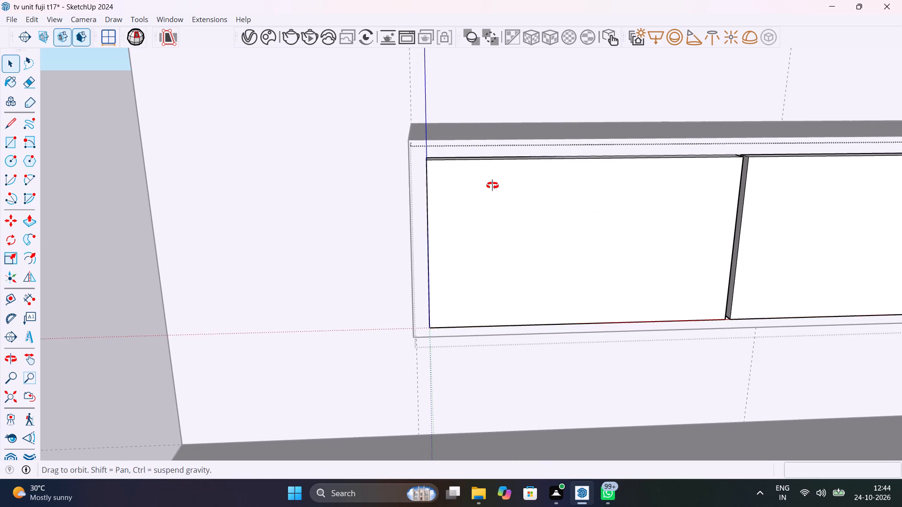
middle_drag(492, 185, 600, 244)
click(56, 311)
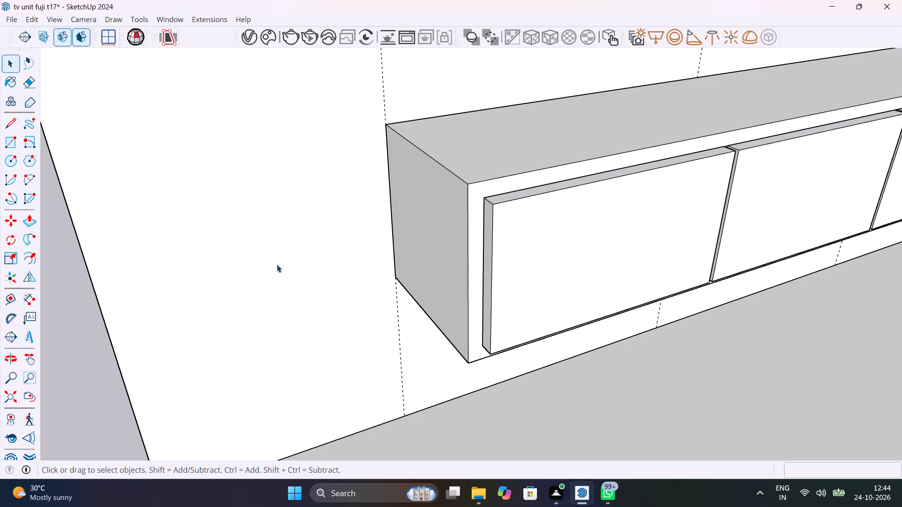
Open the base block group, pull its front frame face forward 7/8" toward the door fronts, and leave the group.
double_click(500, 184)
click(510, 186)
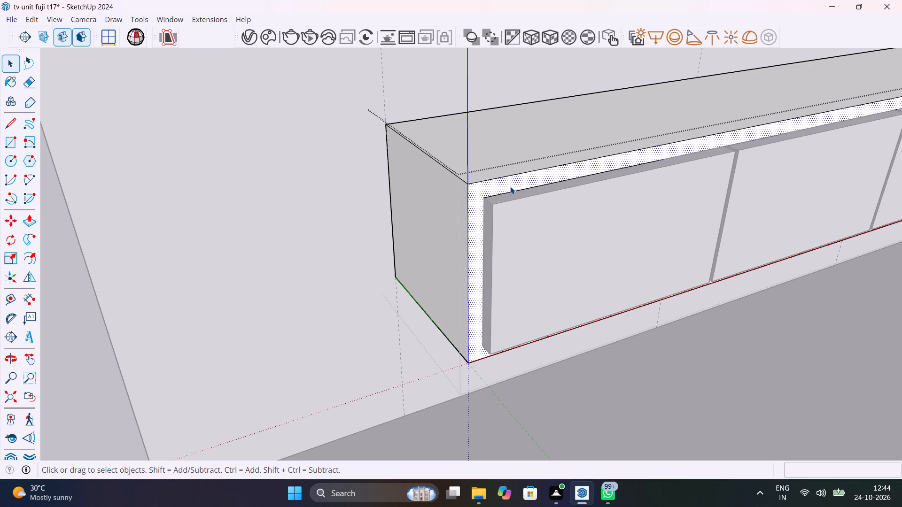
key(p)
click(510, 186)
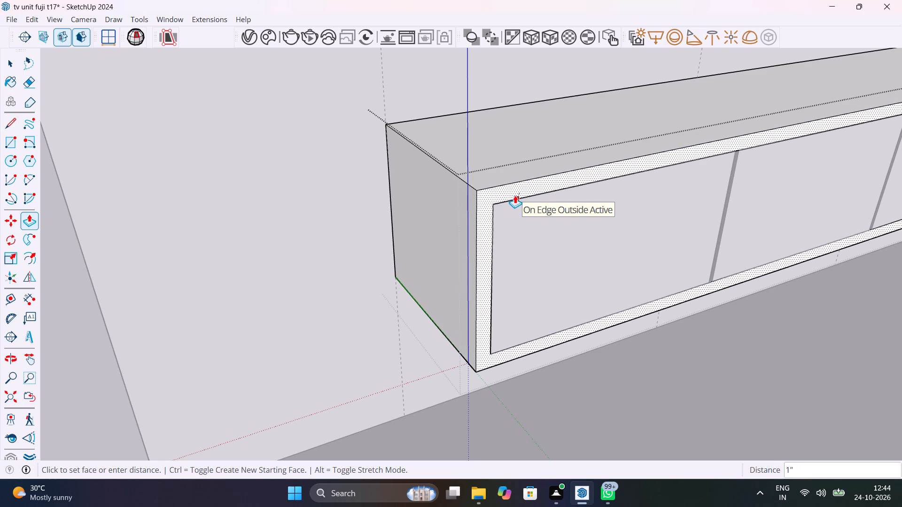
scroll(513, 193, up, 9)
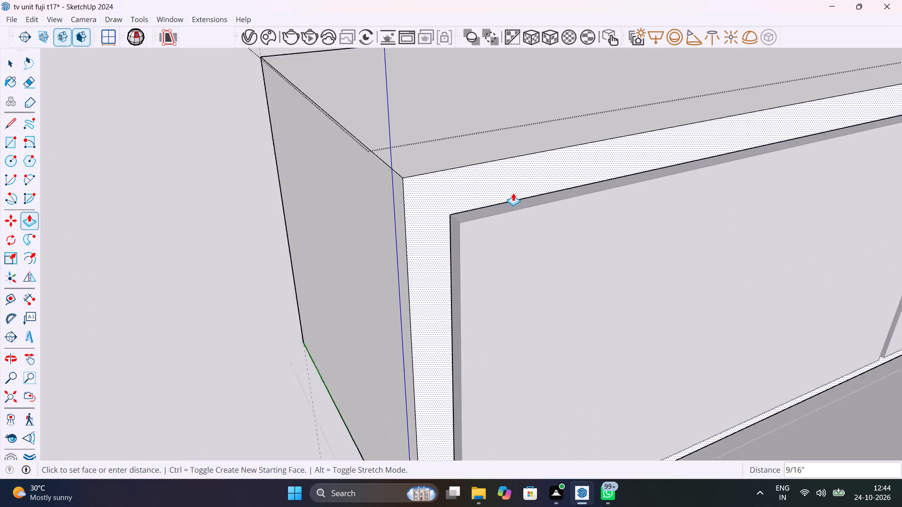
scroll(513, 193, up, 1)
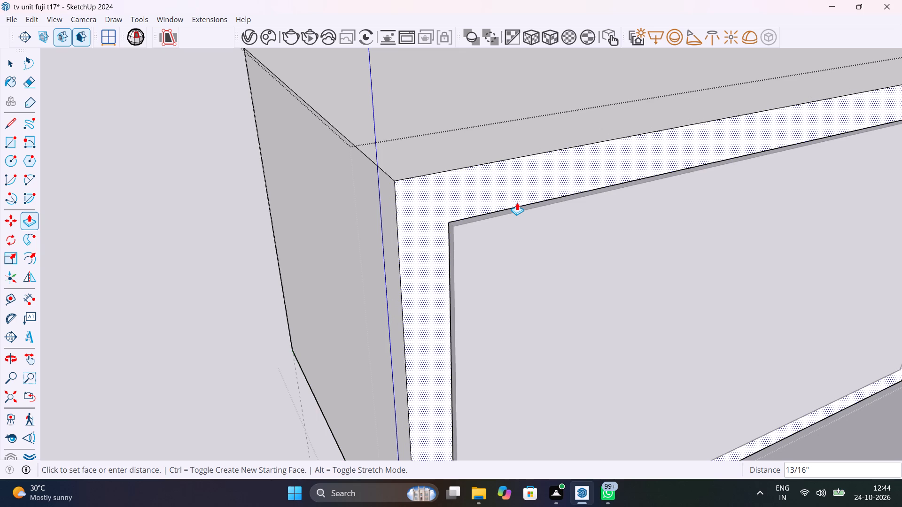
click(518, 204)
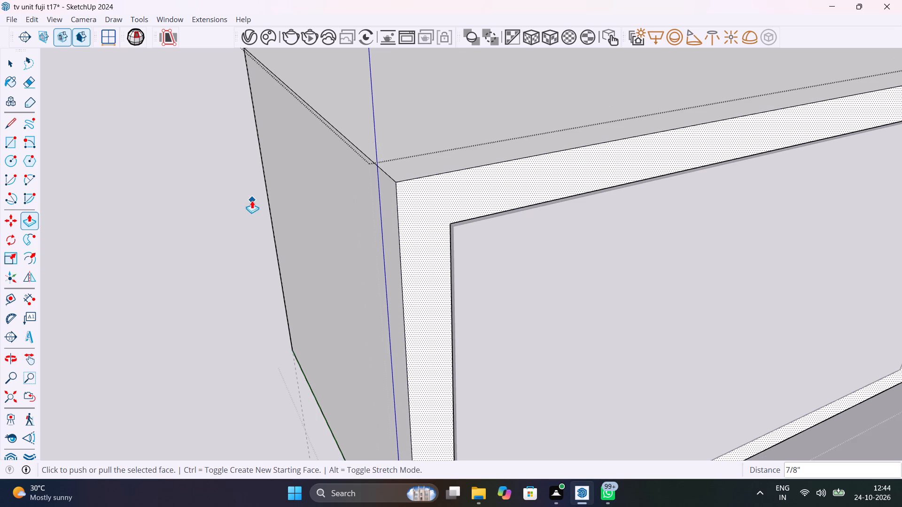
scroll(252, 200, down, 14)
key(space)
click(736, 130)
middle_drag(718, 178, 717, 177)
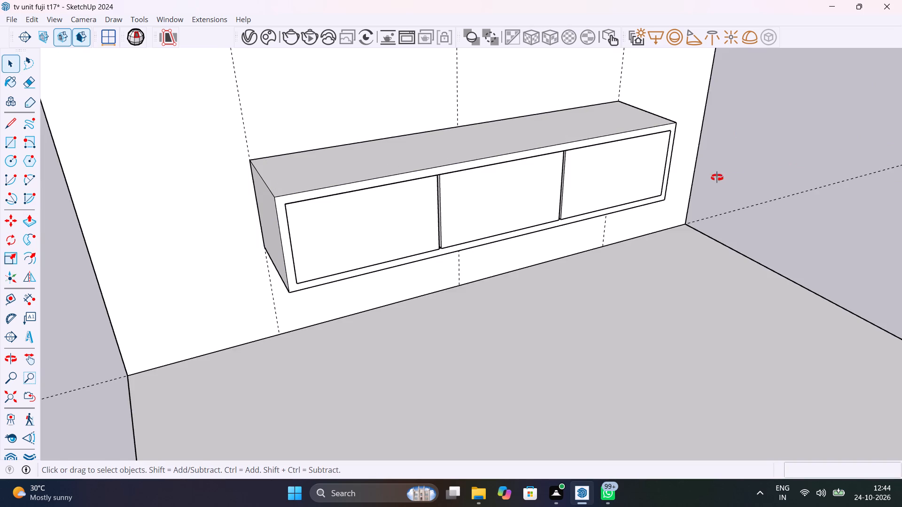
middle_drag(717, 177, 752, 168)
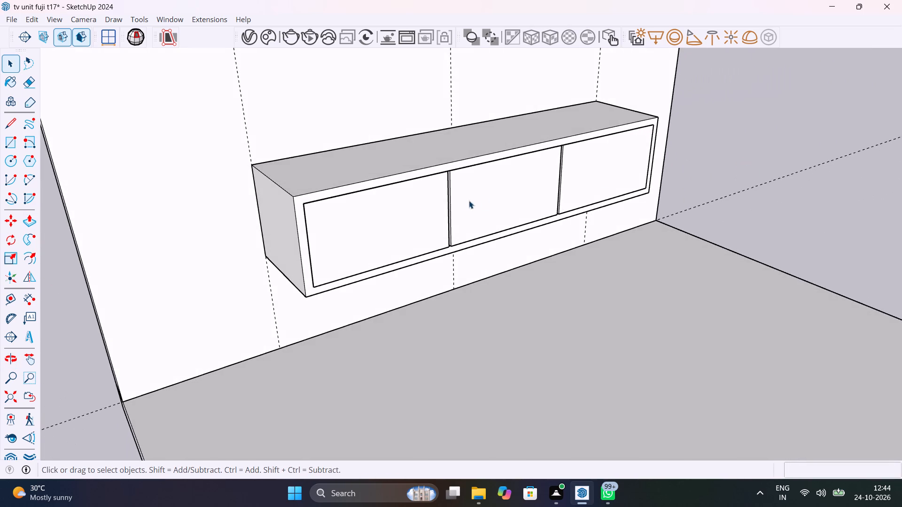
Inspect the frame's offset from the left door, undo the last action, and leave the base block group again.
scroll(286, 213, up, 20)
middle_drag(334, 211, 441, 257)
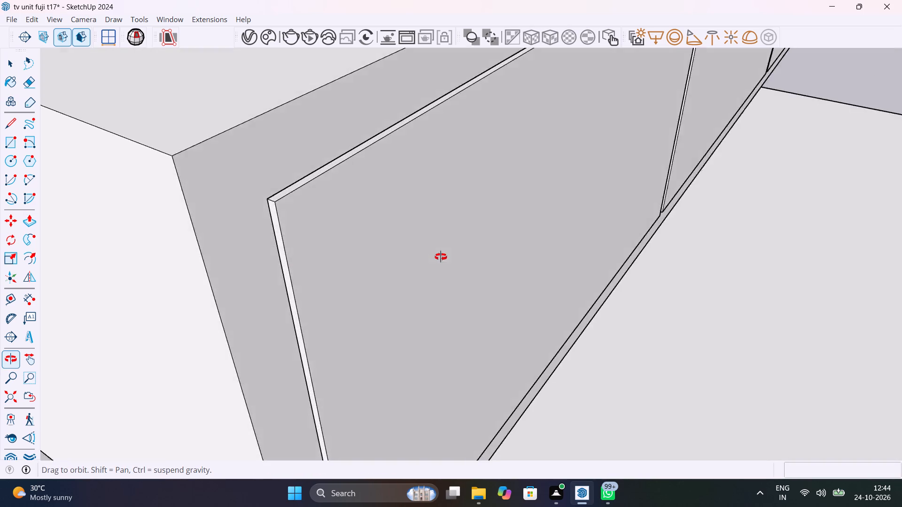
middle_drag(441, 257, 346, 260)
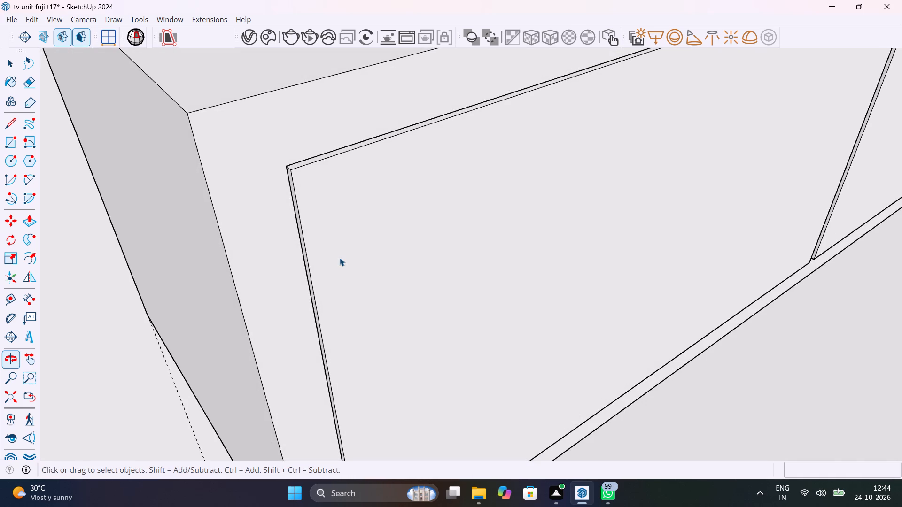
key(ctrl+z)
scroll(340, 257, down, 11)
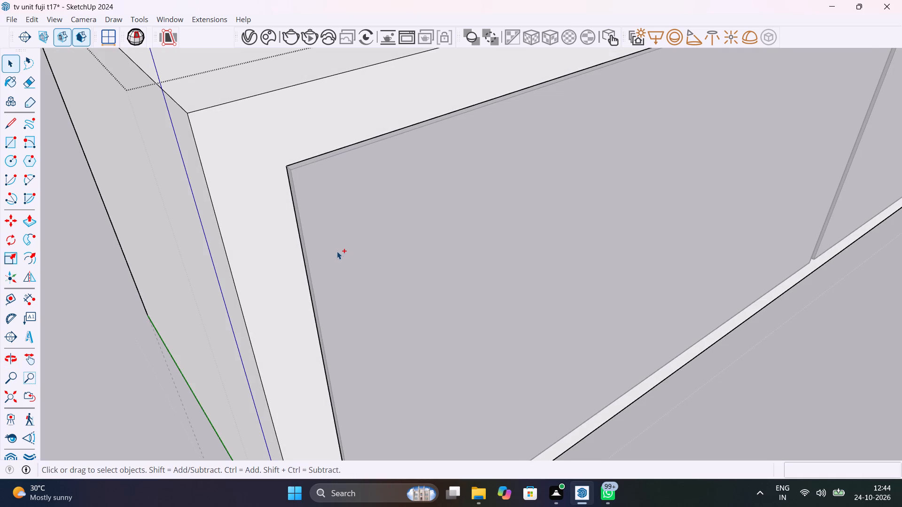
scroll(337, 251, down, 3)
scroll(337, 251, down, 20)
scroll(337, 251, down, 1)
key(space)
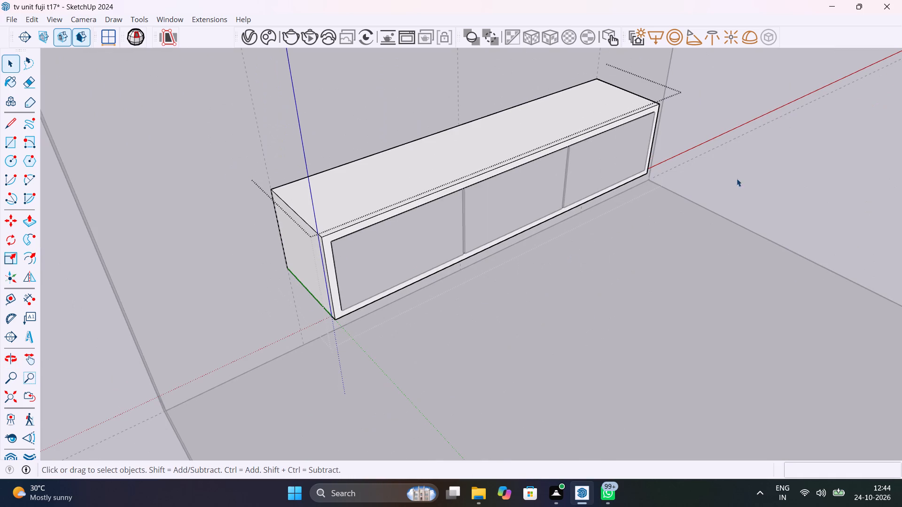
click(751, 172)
Measure the depth between the frame's front edge and the left door's face at their upper outer corner.
scroll(389, 232, up, 17)
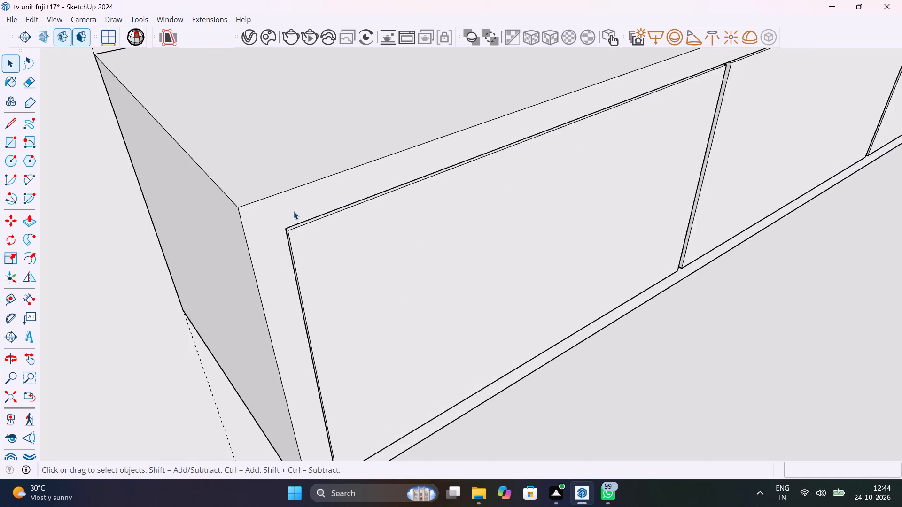
scroll(294, 211, up, 14)
middle_drag(302, 279, 480, 295)
scroll(480, 295, up, 1)
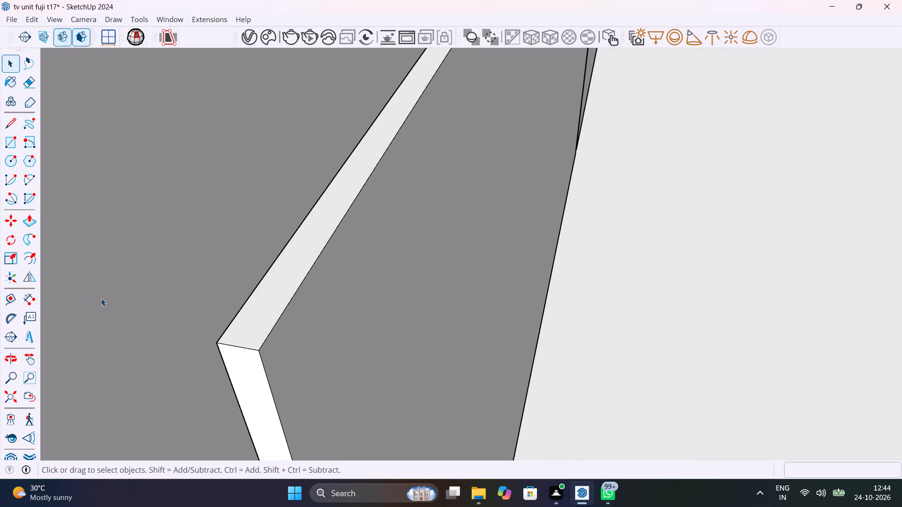
click(37, 300)
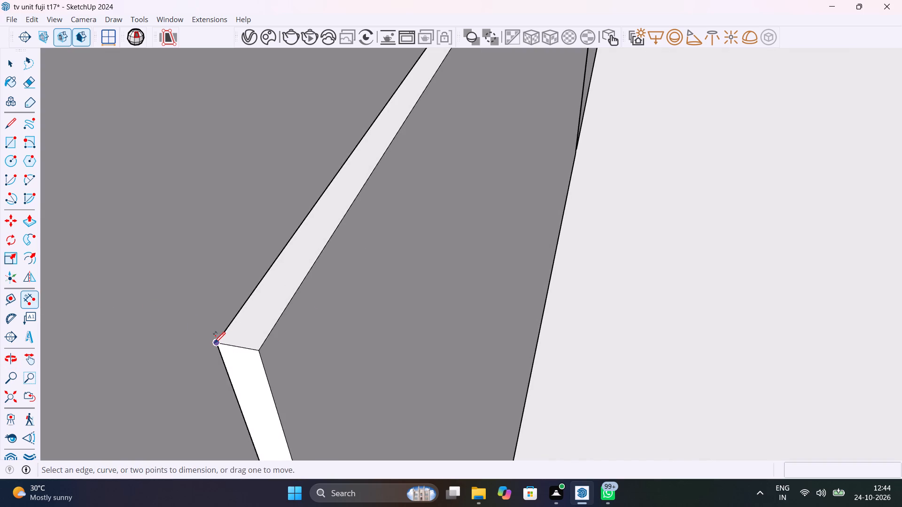
click(214, 342)
click(258, 350)
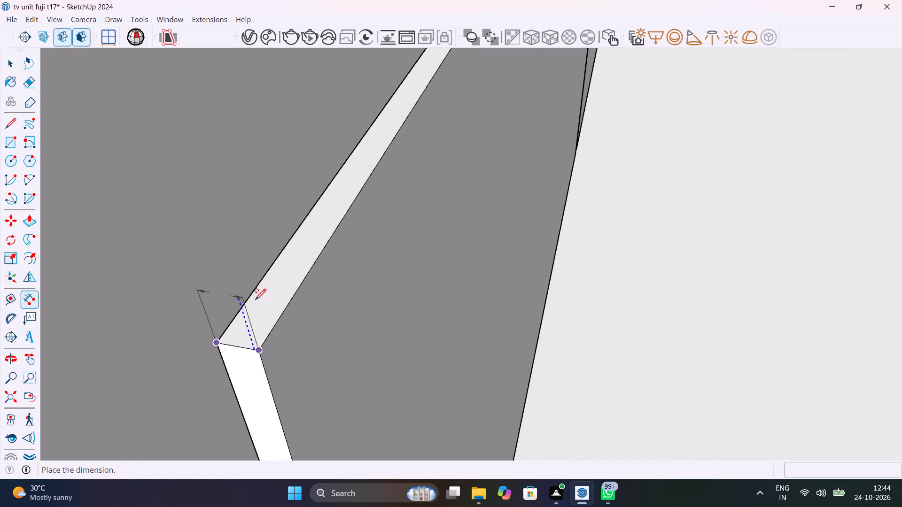
scroll(254, 321, down, 7)
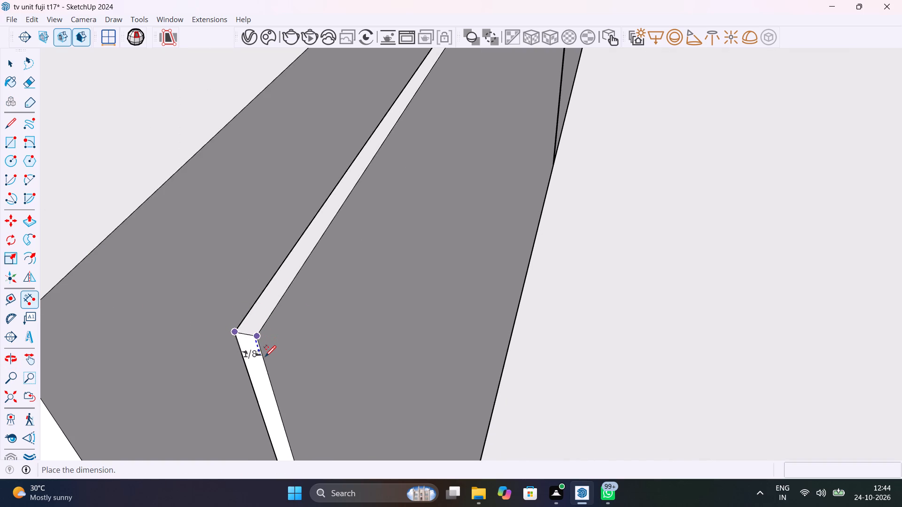
key(Escape)
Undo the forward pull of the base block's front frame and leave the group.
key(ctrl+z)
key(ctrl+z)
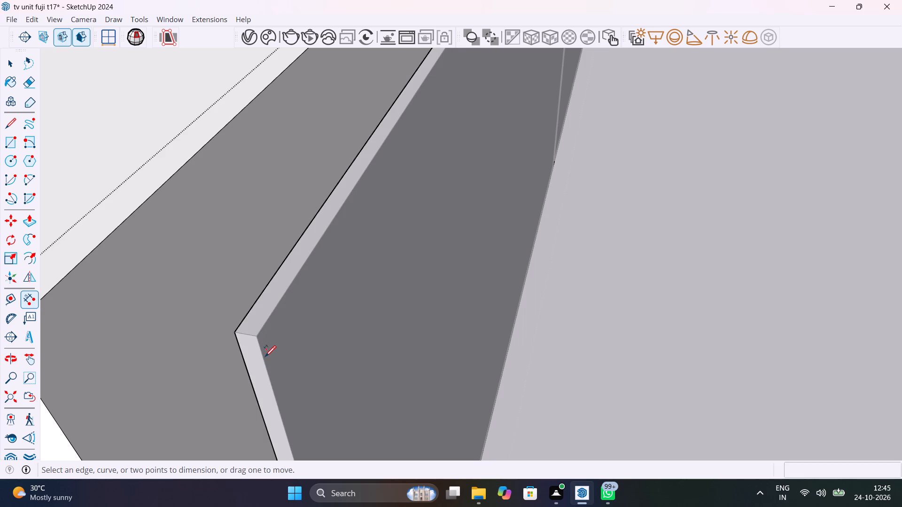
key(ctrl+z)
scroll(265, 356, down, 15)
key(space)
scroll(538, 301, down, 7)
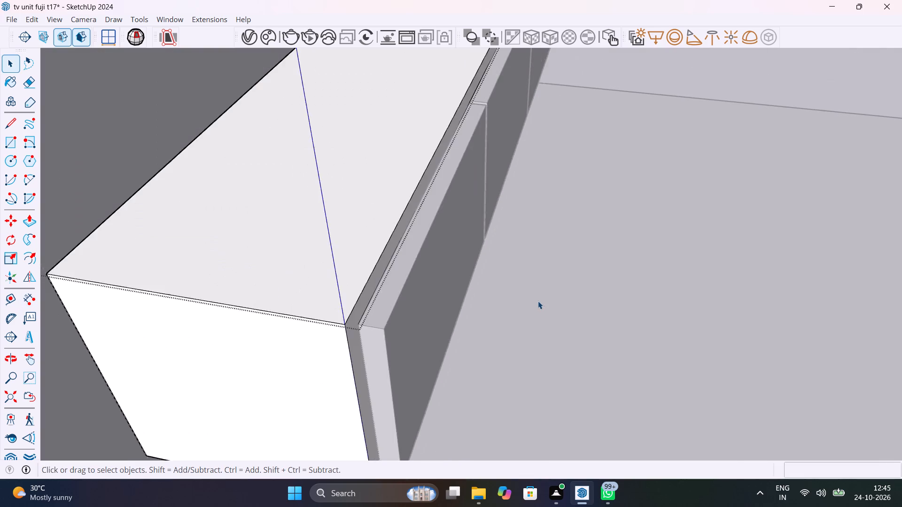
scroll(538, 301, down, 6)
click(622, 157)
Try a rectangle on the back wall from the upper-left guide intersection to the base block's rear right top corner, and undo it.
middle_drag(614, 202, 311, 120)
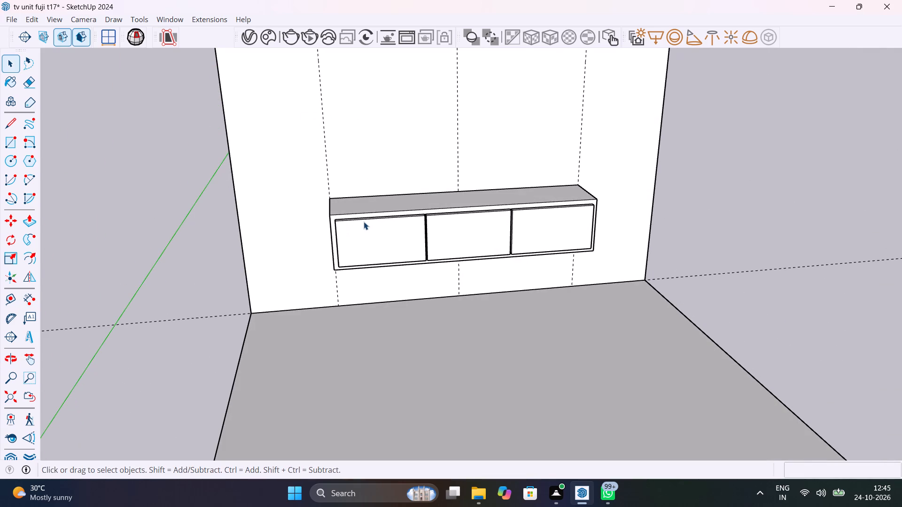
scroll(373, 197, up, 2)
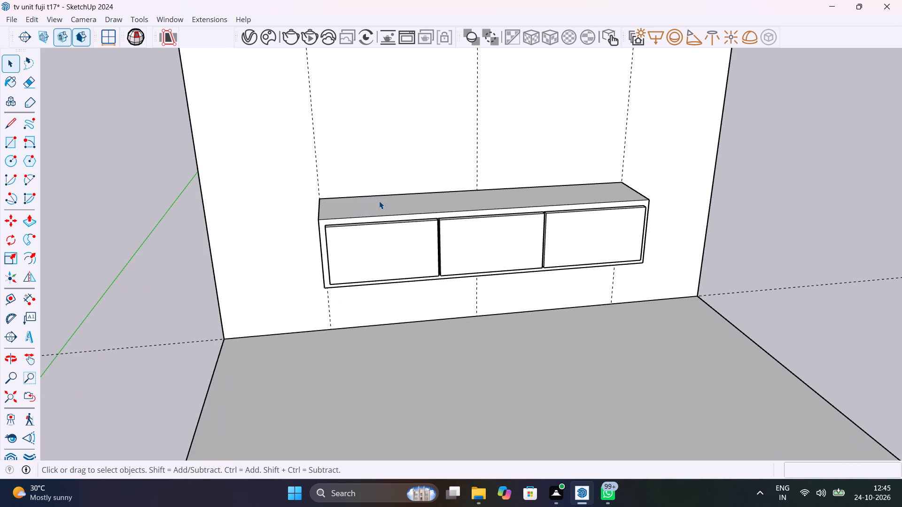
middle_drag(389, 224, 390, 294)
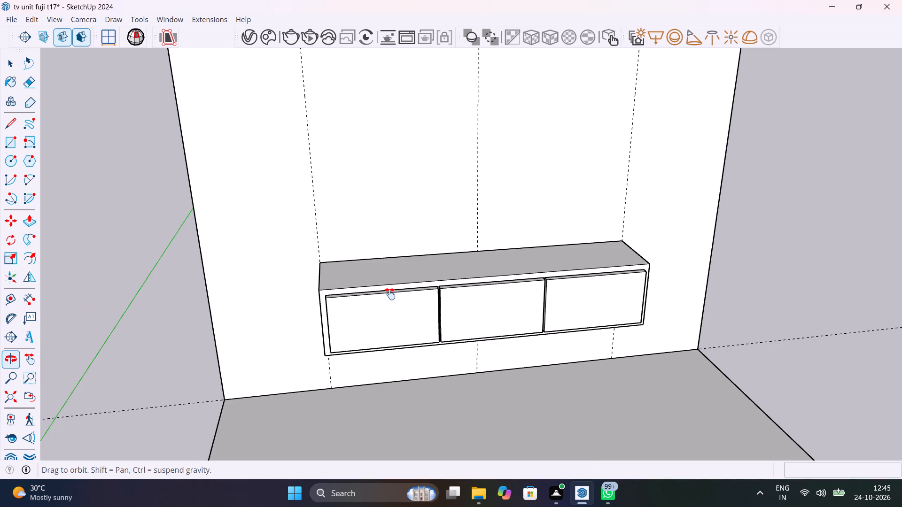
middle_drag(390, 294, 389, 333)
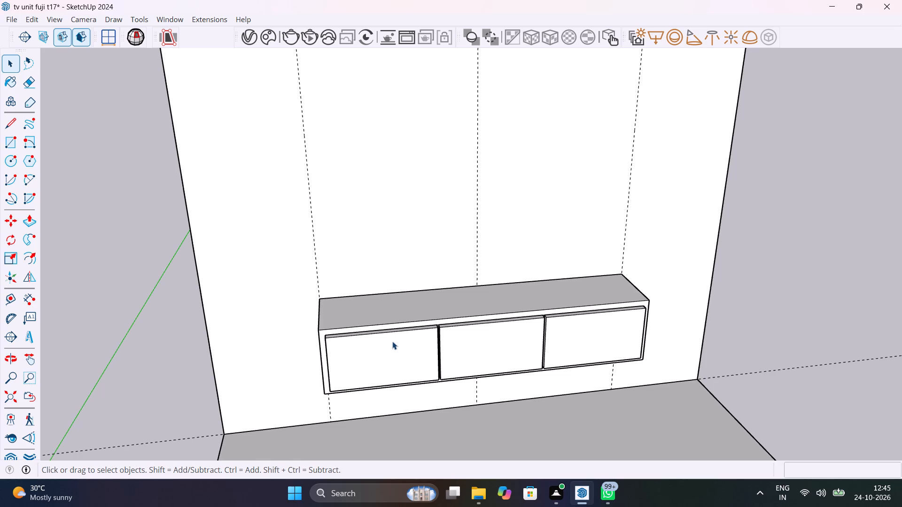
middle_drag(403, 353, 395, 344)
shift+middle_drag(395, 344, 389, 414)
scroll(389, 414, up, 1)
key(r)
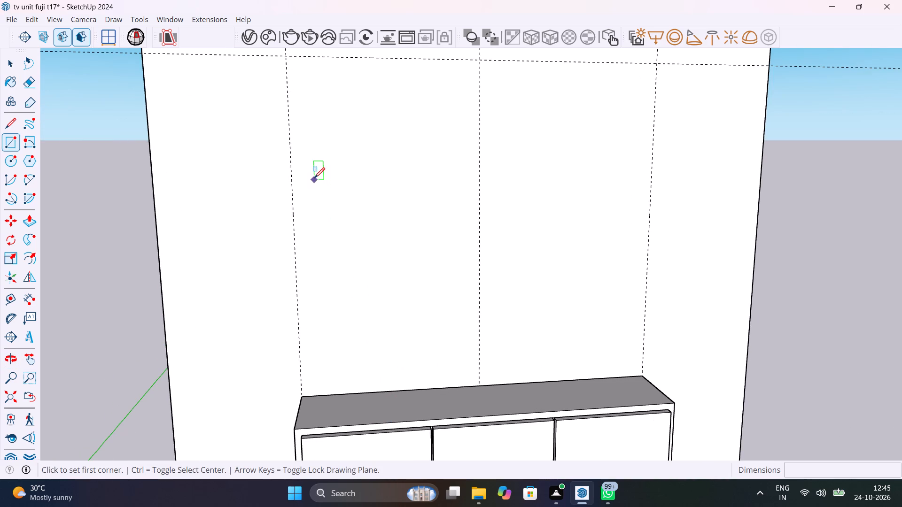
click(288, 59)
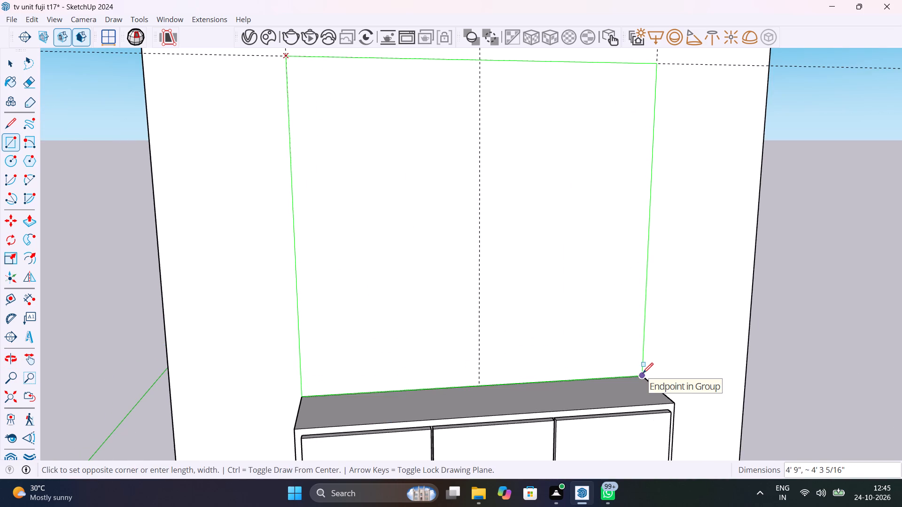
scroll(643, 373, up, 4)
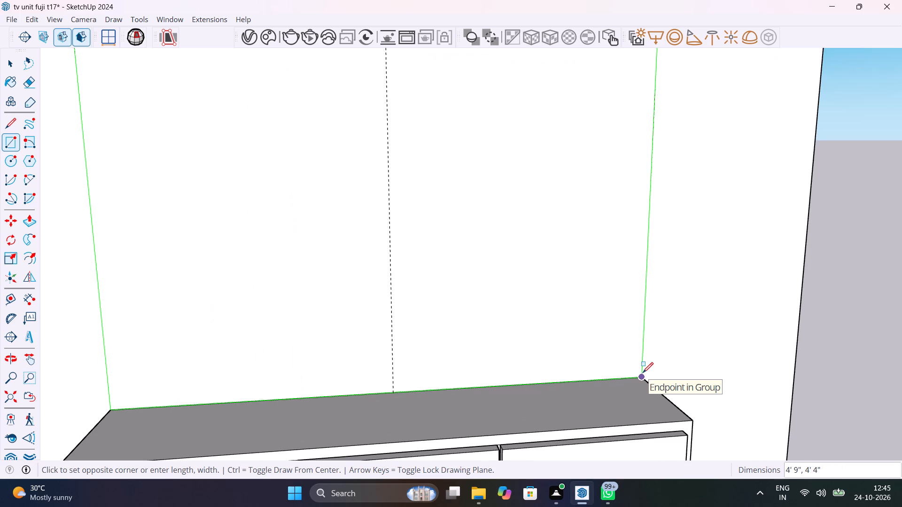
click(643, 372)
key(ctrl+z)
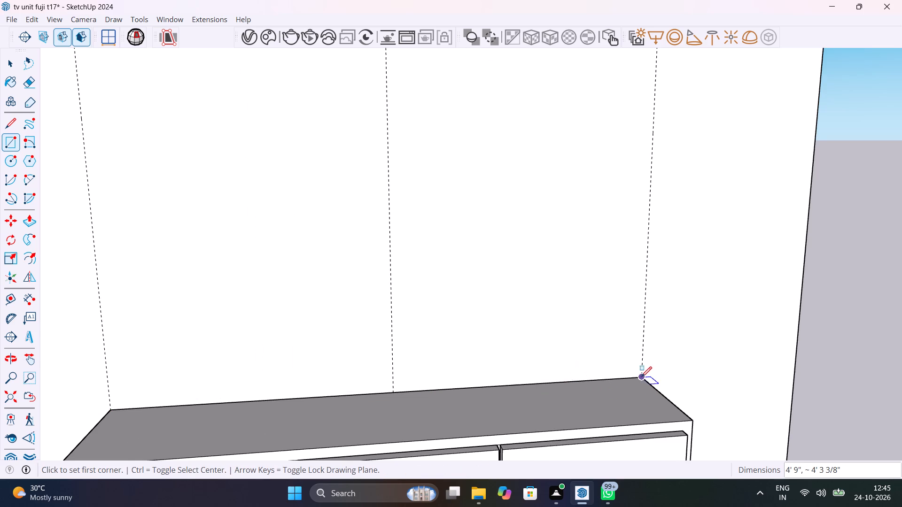
Draw a 4' 9" by 4' 4" rectangle on the back wall from the base block's rear right top corner to the upper-left guide intersection.
click(640, 376)
scroll(512, 322, down, 7)
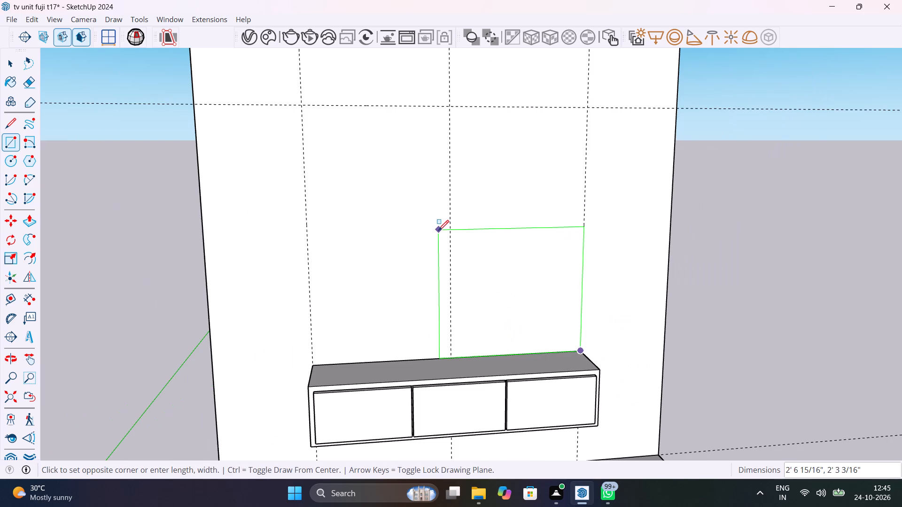
click(300, 105)
Pull the rectangle above the base block 1" out from the wall to form the back panel.
key(p)
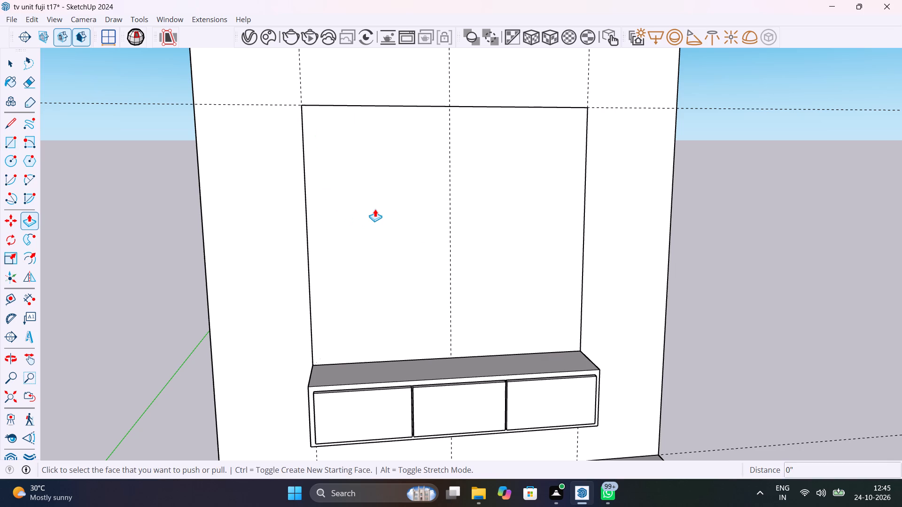
click(375, 209)
text(1")
key(Return)
key(space)
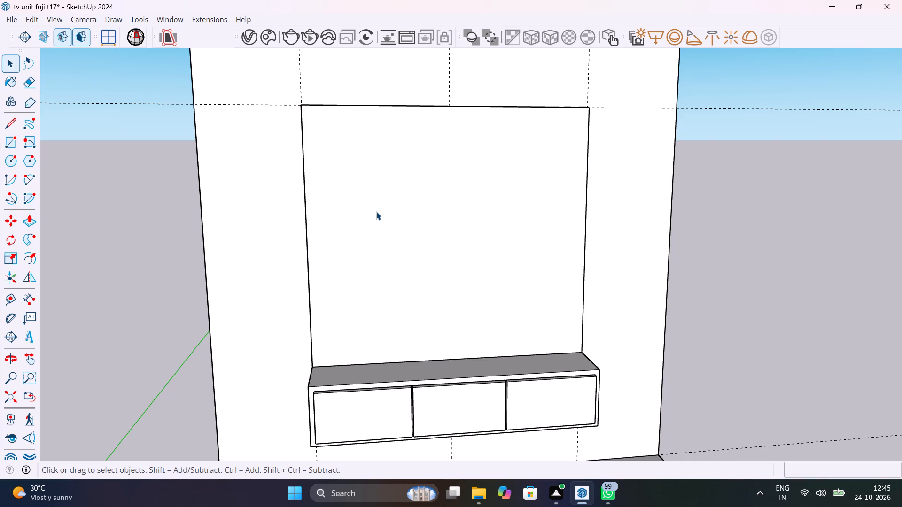
Select all of the back panel's connected geometry and make it a group.
scroll(376, 212, up, 4)
middle_drag(376, 212, 668, 329)
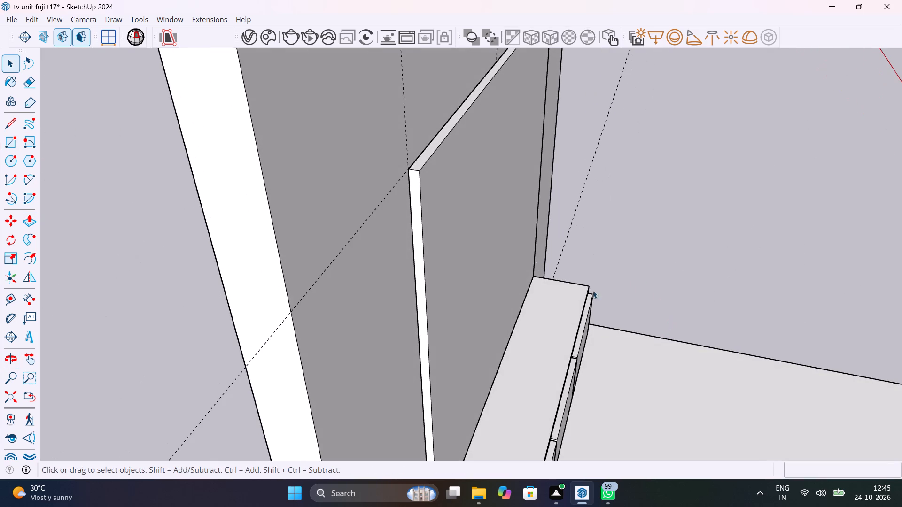
triple_click(430, 295)
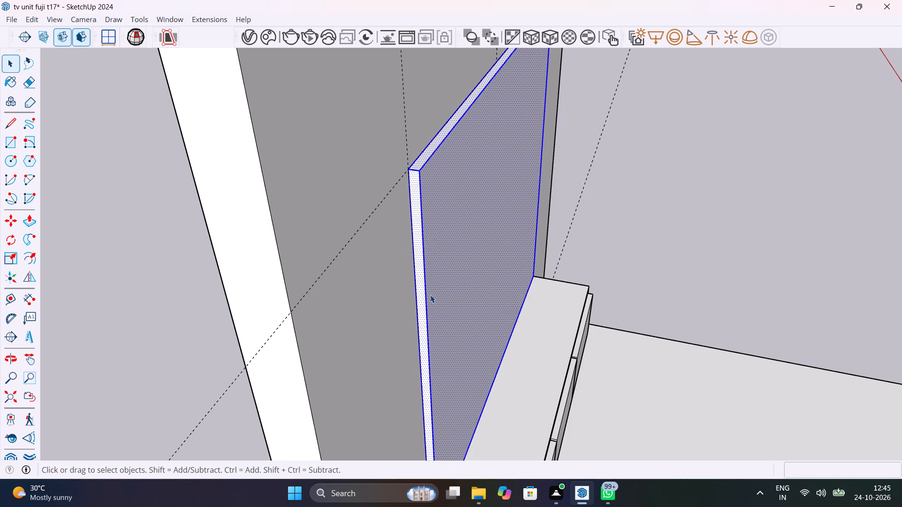
right_click(430, 295)
click(480, 108)
scroll(525, 161, down, 2)
click(648, 192)
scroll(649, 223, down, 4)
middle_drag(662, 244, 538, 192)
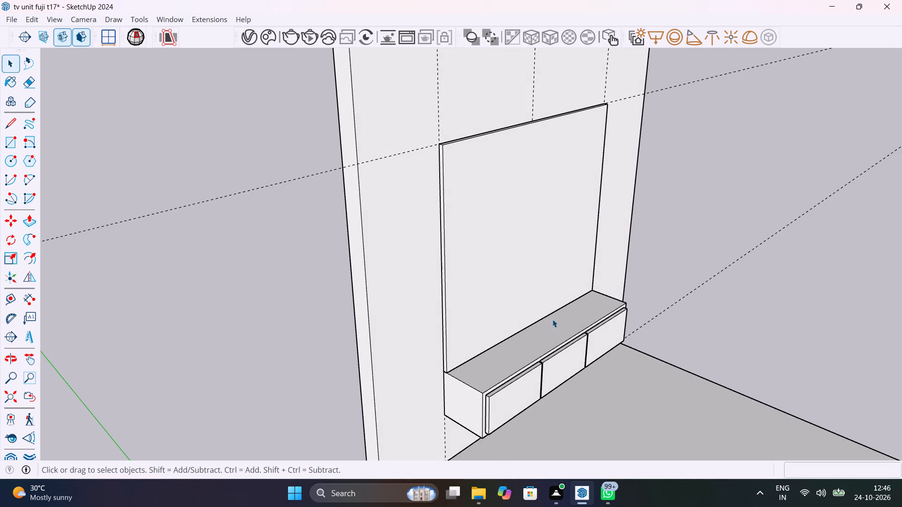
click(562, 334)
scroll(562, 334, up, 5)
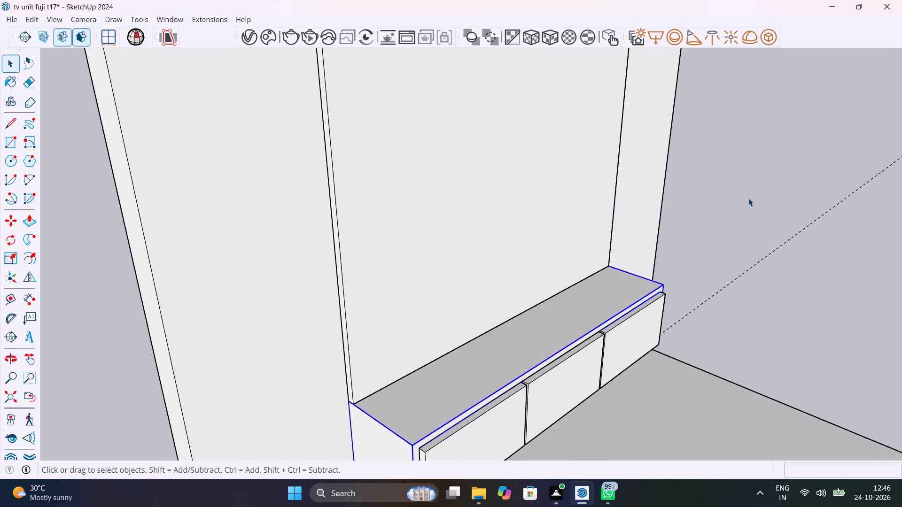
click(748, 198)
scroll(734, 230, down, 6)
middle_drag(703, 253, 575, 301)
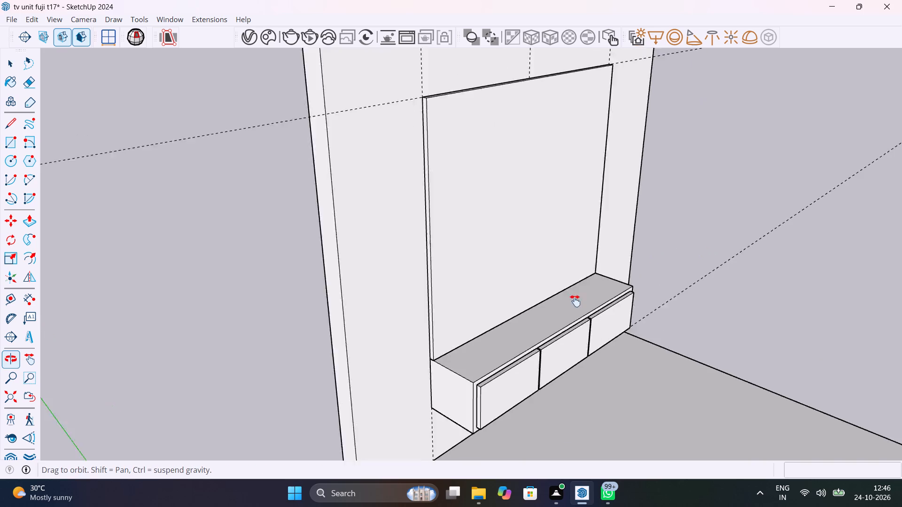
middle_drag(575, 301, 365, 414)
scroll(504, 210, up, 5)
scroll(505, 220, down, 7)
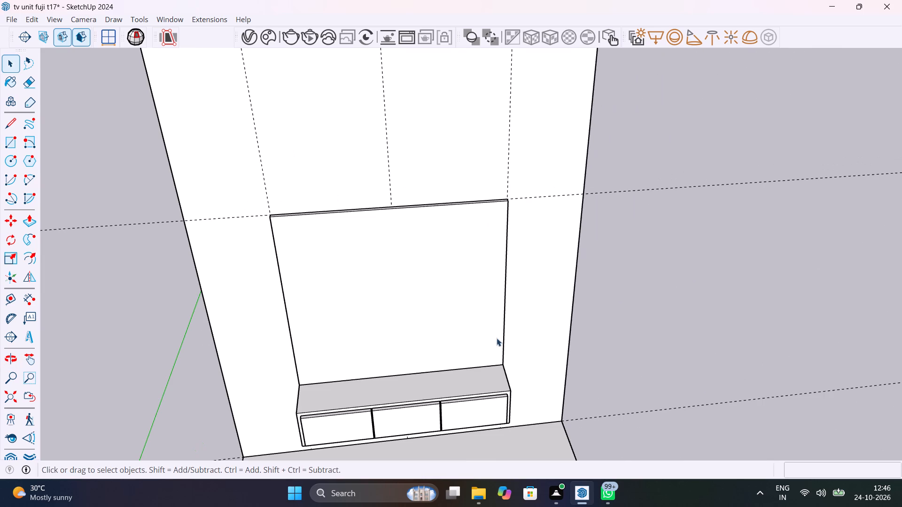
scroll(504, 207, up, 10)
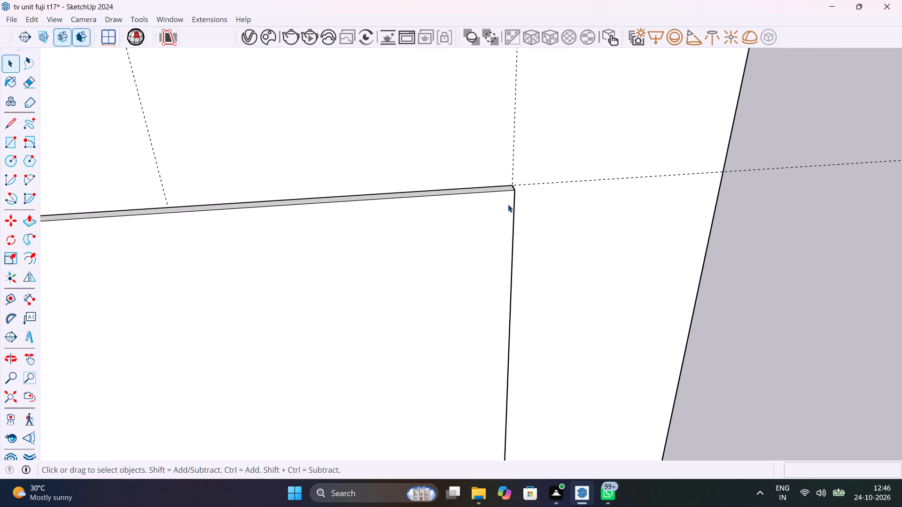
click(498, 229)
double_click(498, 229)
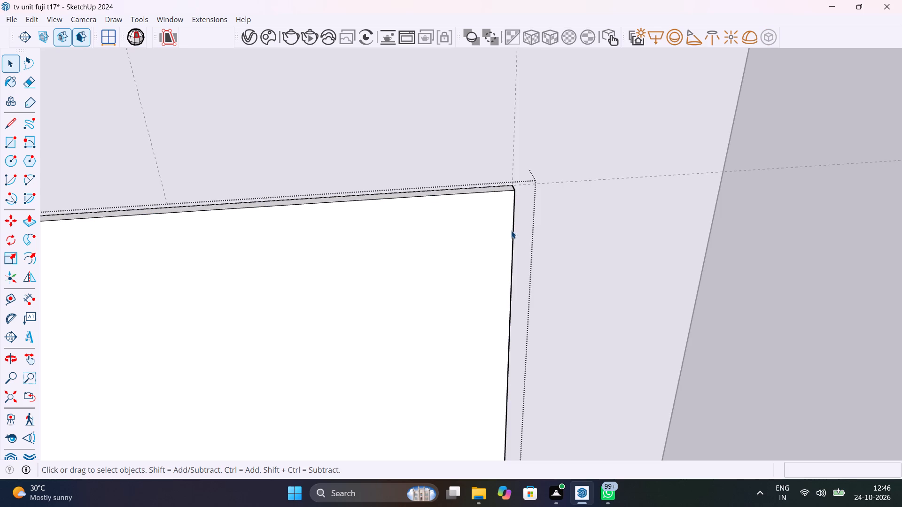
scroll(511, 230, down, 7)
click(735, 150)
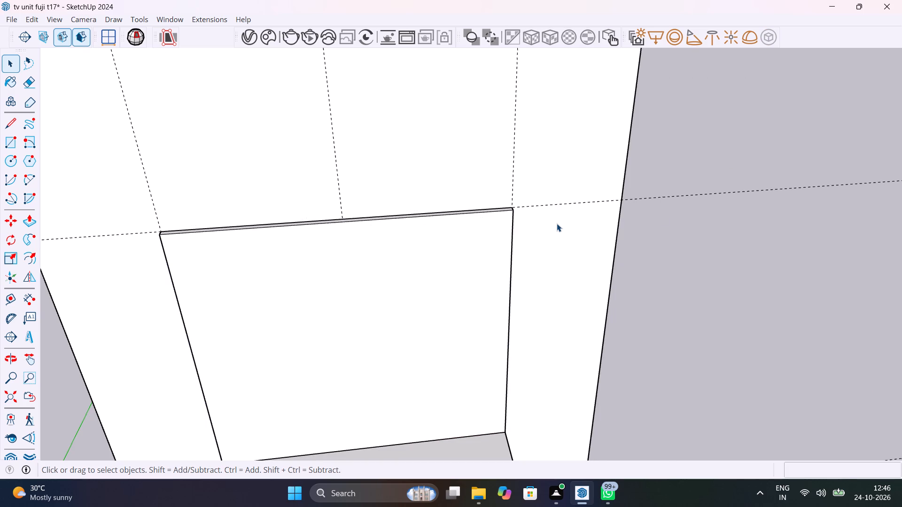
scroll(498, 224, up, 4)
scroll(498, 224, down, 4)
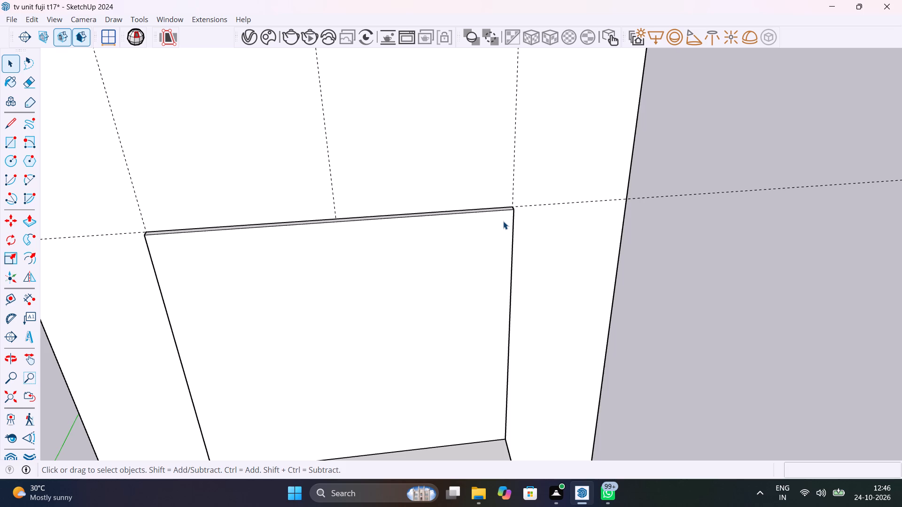
Inside the back panel group, copy the front face's right vertical edge 1" inward to mark off a narrow strip.
scroll(503, 221, up, 8)
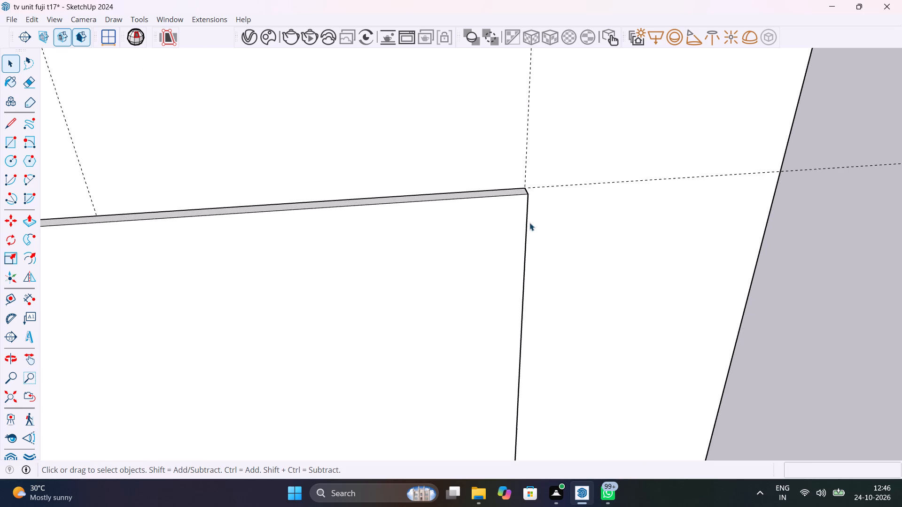
click(527, 240)
triple_click(527, 240)
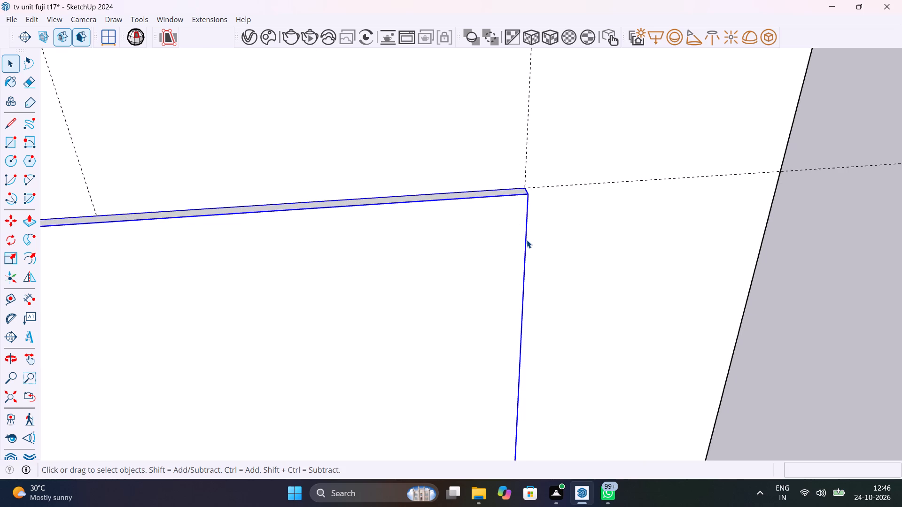
click(527, 240)
click(527, 240)
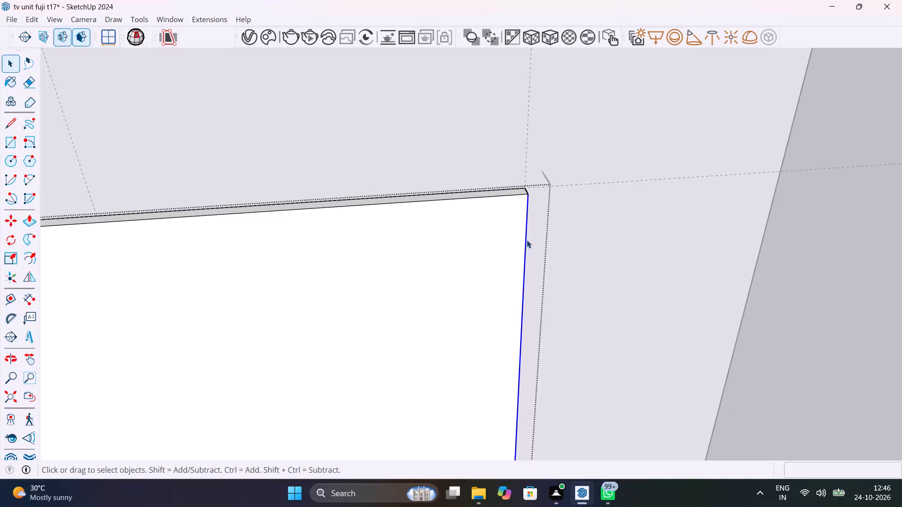
key(m)
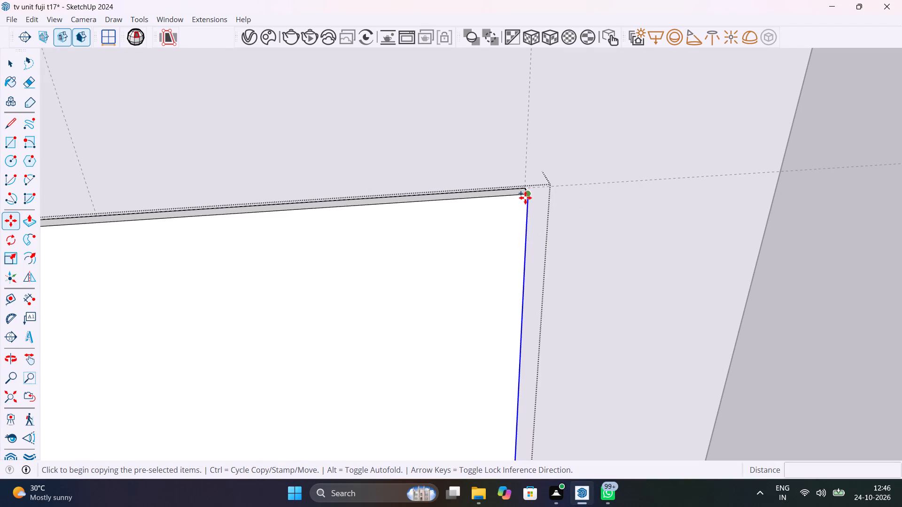
click(525, 197)
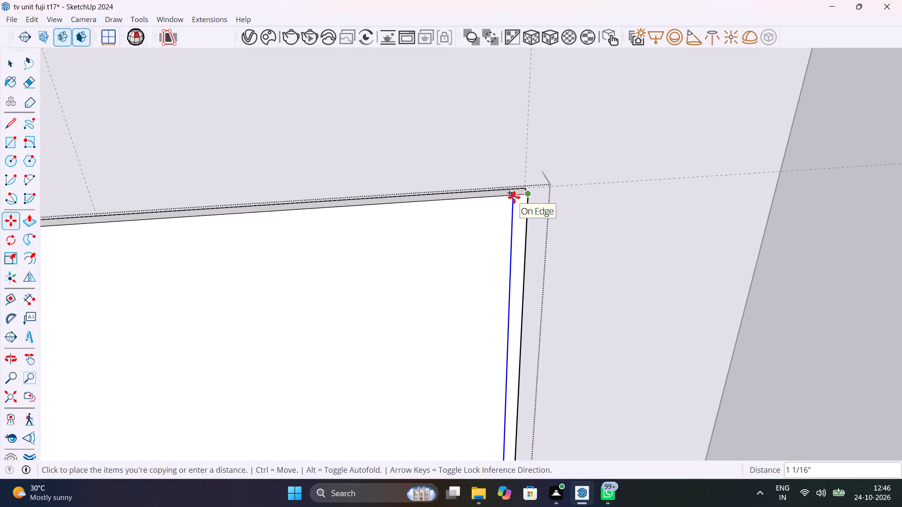
text(1")
key(Return)
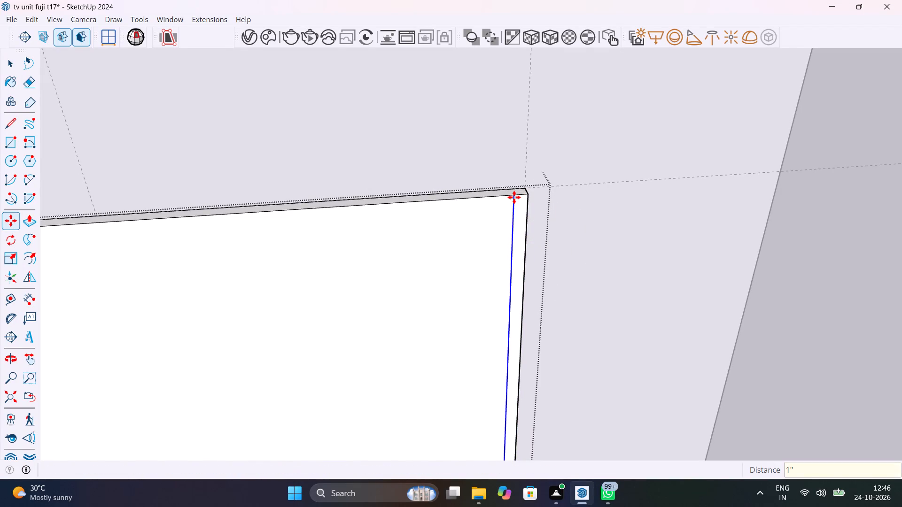
key(space)
Make the 1" wide strip face and its edges a component, keeping the default definition settings.
scroll(525, 203, up, 2)
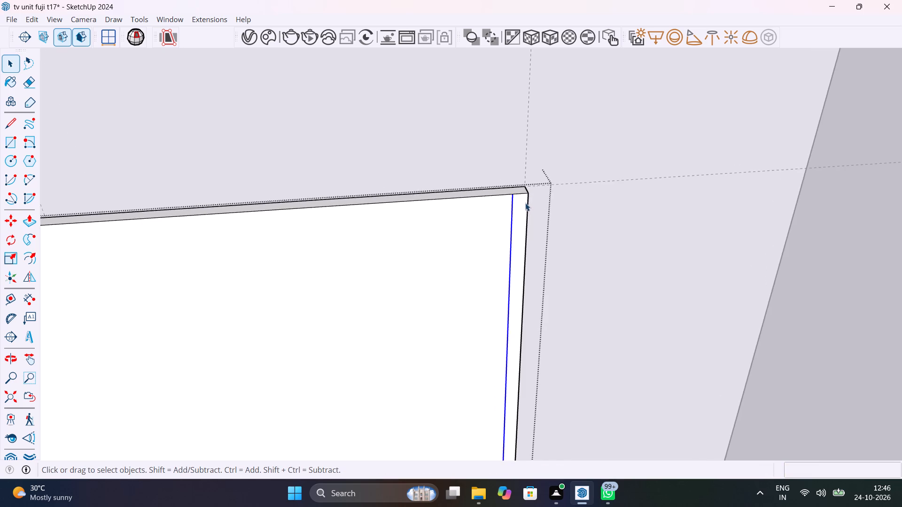
scroll(525, 203, up, 7)
click(520, 237)
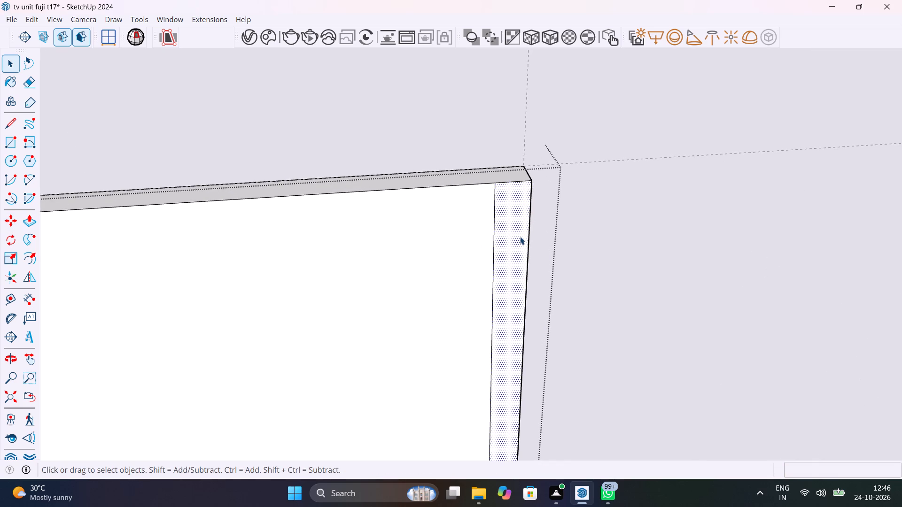
double_click(520, 237)
right_click(520, 237)
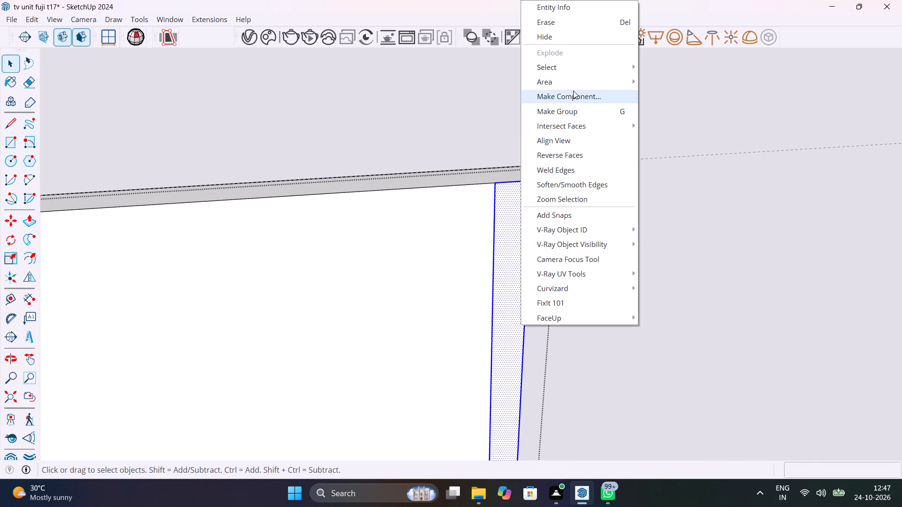
click(573, 91)
click(471, 388)
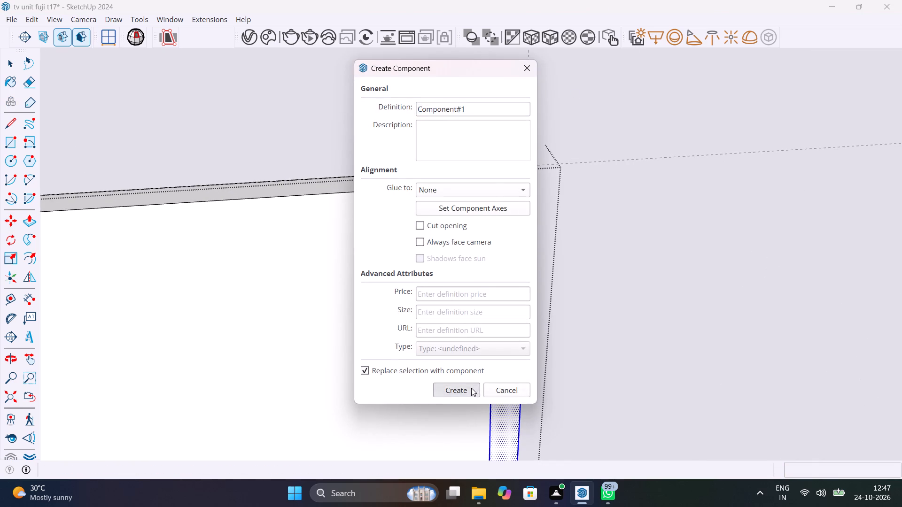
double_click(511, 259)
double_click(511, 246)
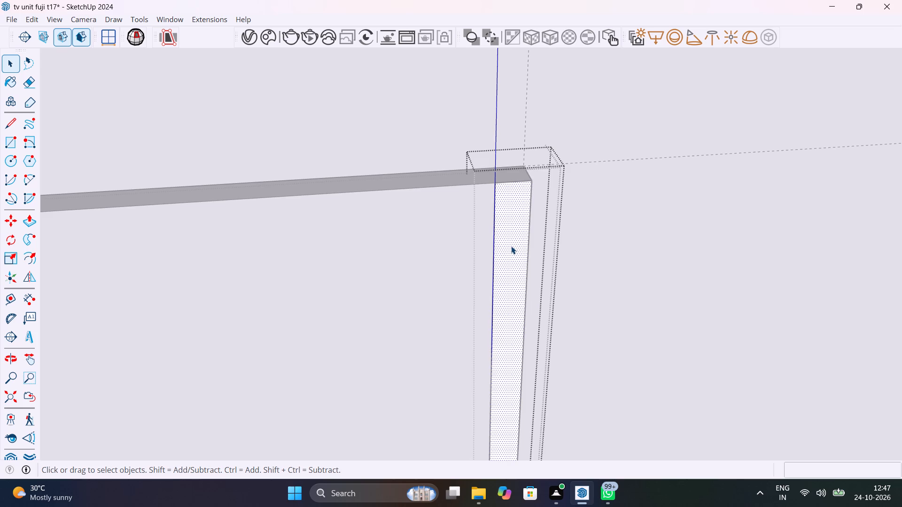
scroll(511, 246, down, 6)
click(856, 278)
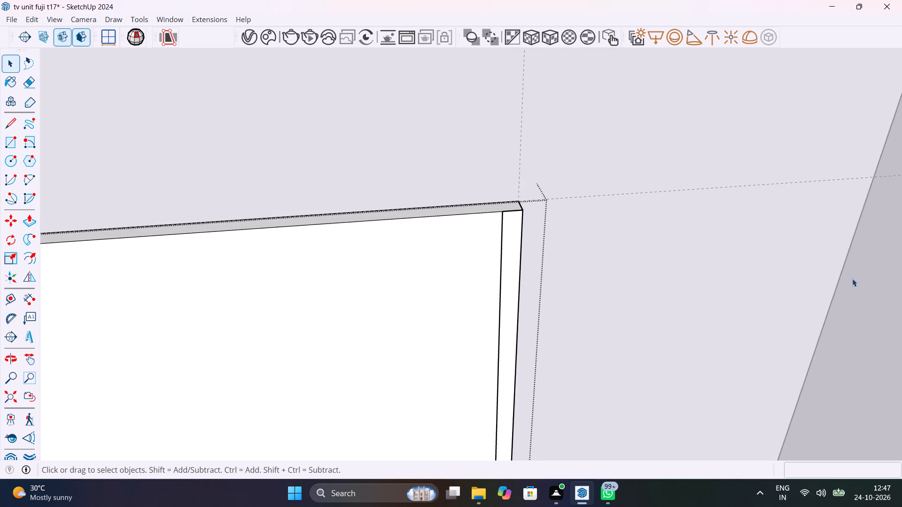
Copy the strip component 4' 8" across the panel so it sits flush with the left front edge.
click(511, 249)
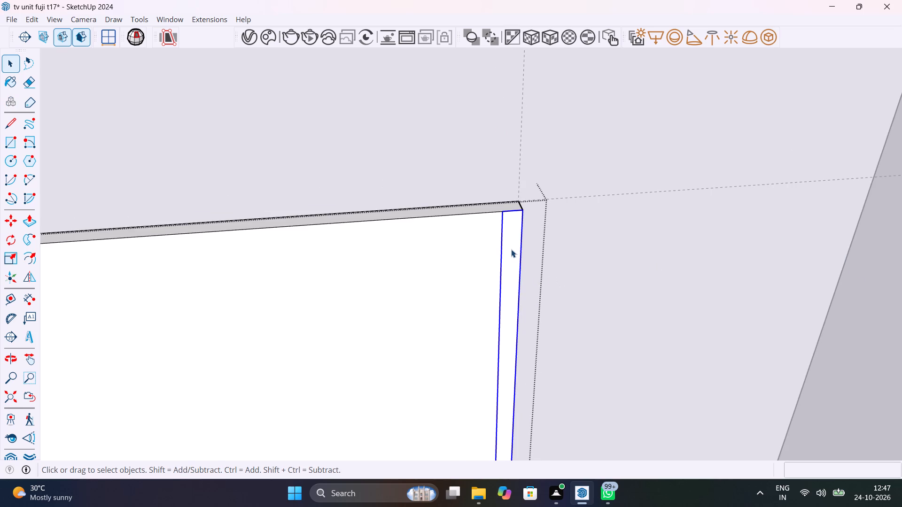
key(m)
click(503, 213)
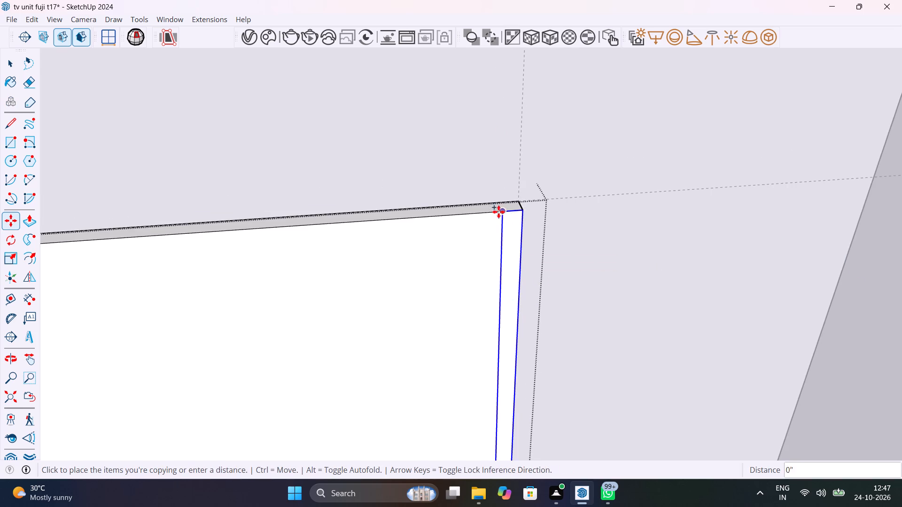
scroll(435, 219, down, 13)
shift+middle_drag(395, 237, 657, 233)
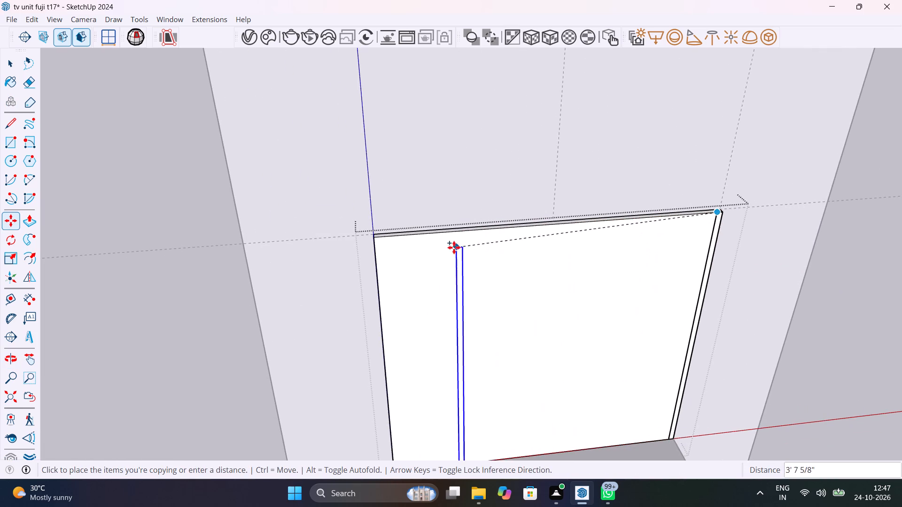
scroll(382, 244, up, 10)
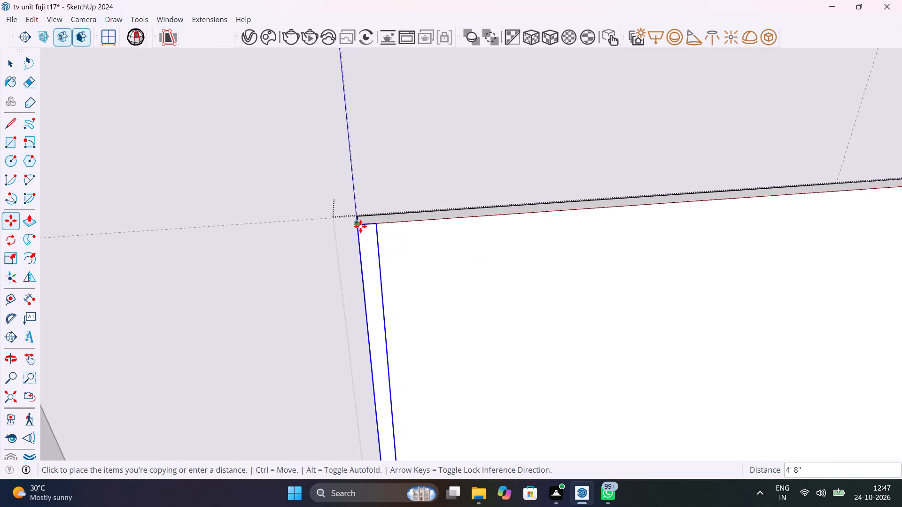
click(360, 226)
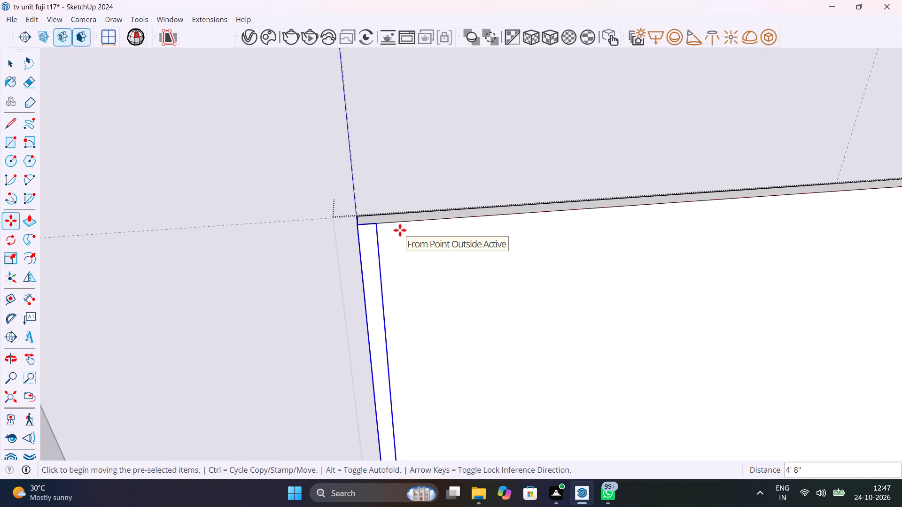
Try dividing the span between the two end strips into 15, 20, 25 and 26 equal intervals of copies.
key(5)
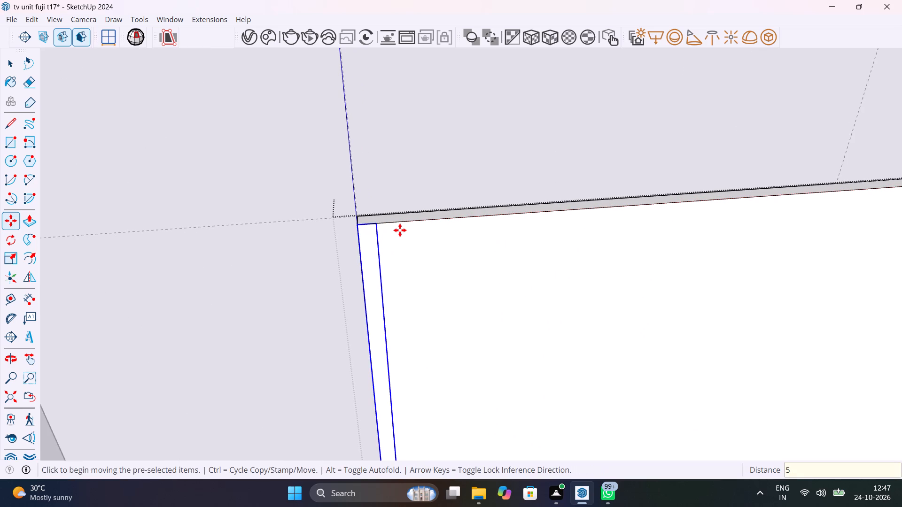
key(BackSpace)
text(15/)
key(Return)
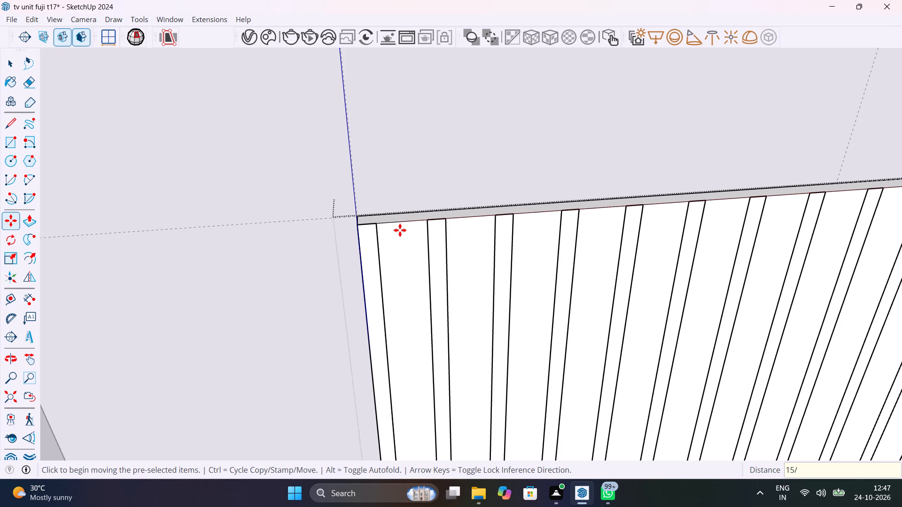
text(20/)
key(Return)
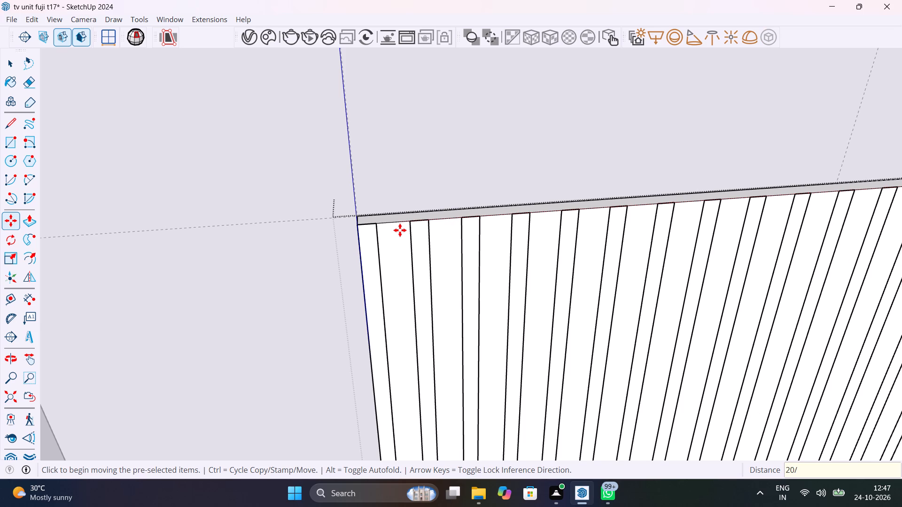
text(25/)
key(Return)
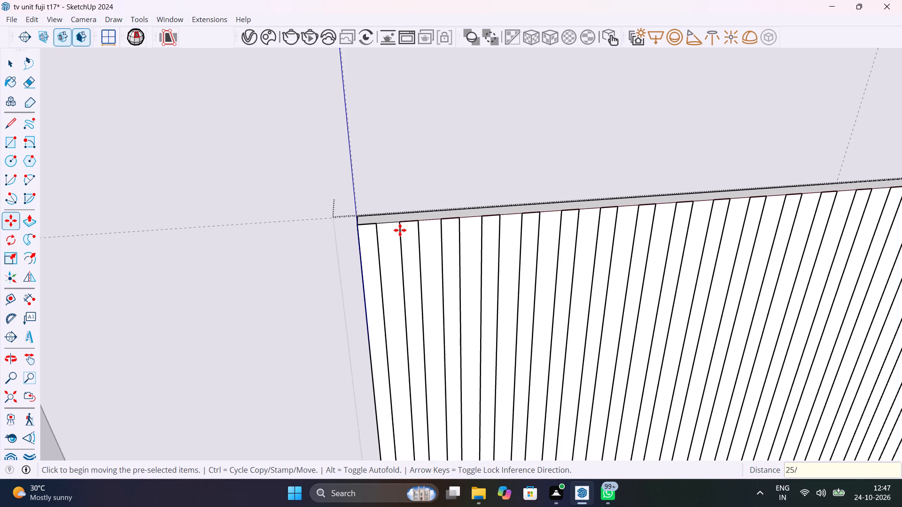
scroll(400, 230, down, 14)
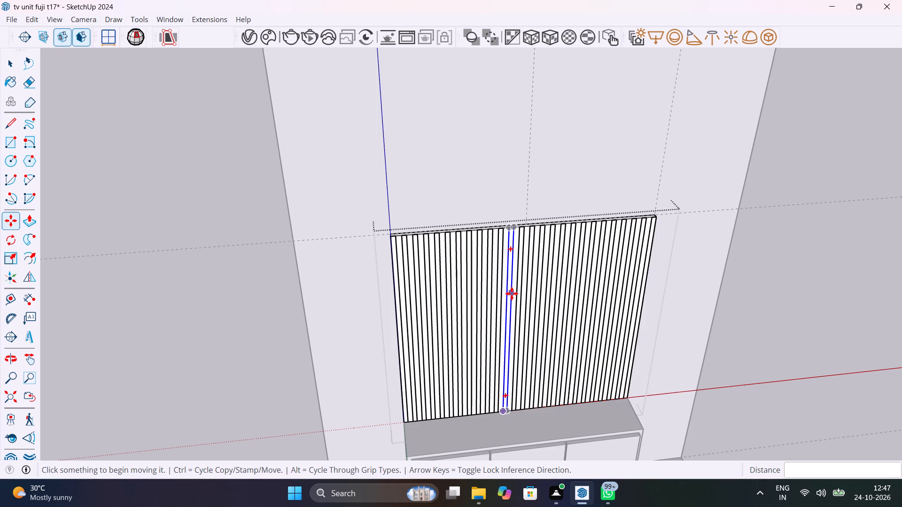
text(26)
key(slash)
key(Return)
Divide the span between the two end strips into 30 equal intervals of strip copies.
text(30/)
key(Return)
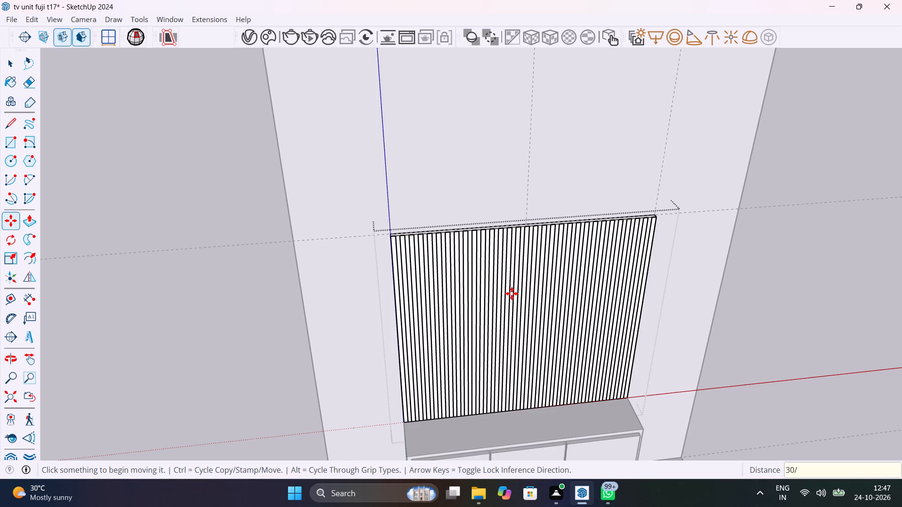
Measure the gaps between neighbouring strips near the panel's upper-left corner with the Dimension tool, without placing any dimensions.
scroll(512, 293, down, 1)
scroll(437, 250, up, 19)
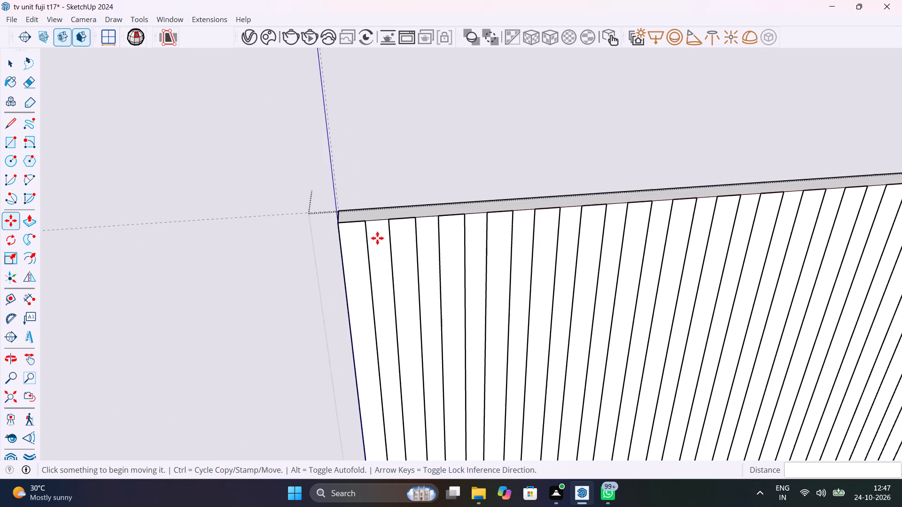
scroll(377, 238, up, 7)
key(space)
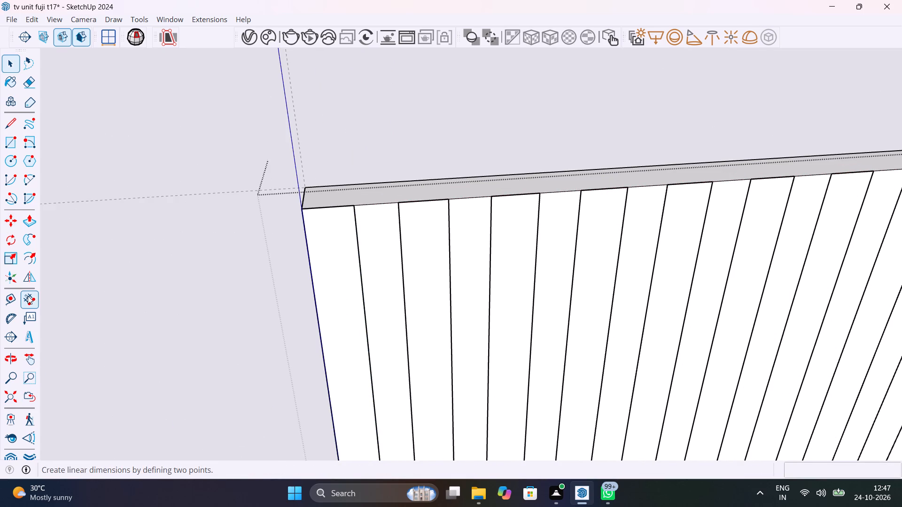
click(28, 296)
scroll(352, 210, up, 5)
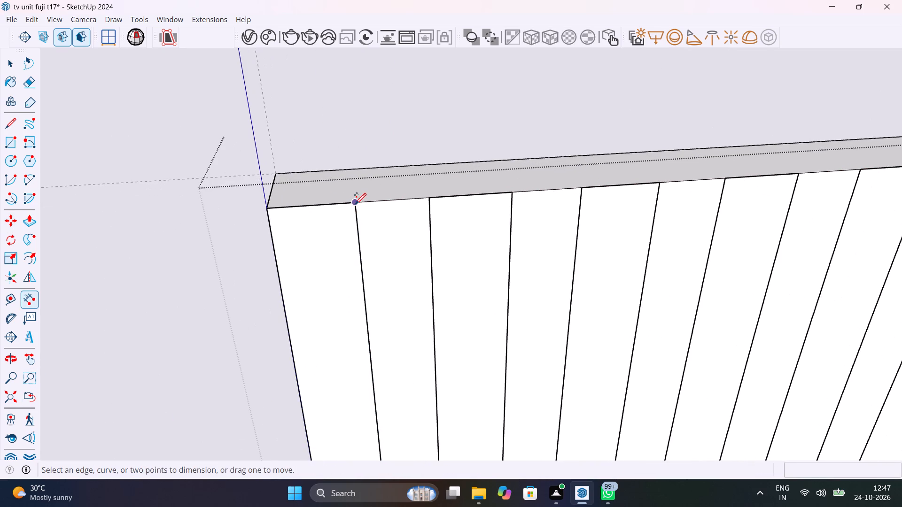
click(355, 203)
click(426, 197)
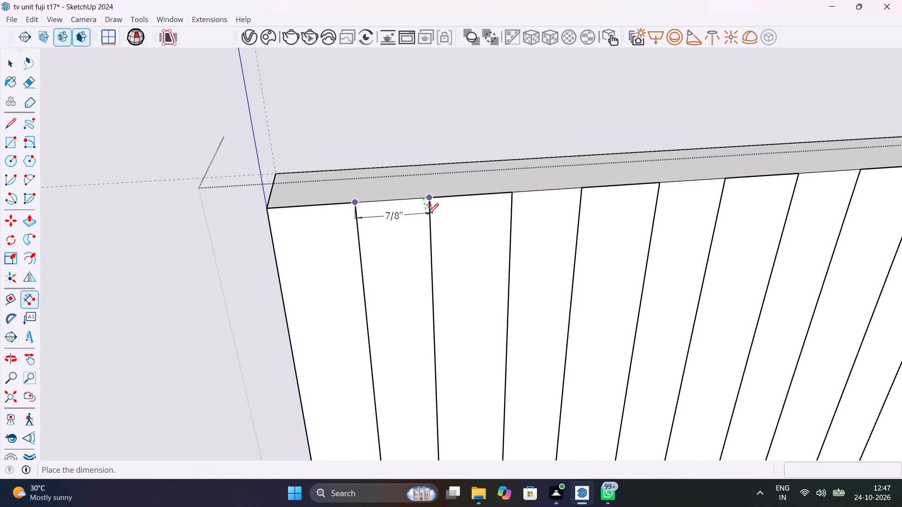
key(Escape)
click(513, 192)
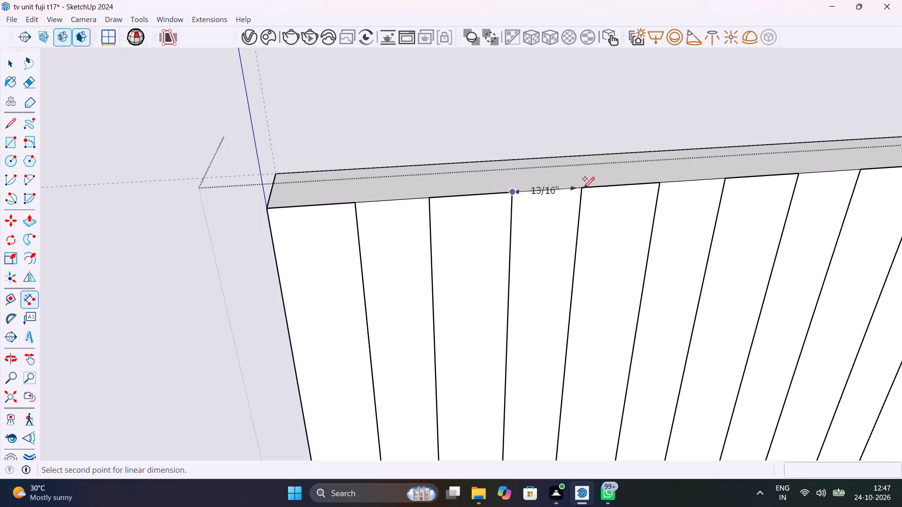
key(Escape)
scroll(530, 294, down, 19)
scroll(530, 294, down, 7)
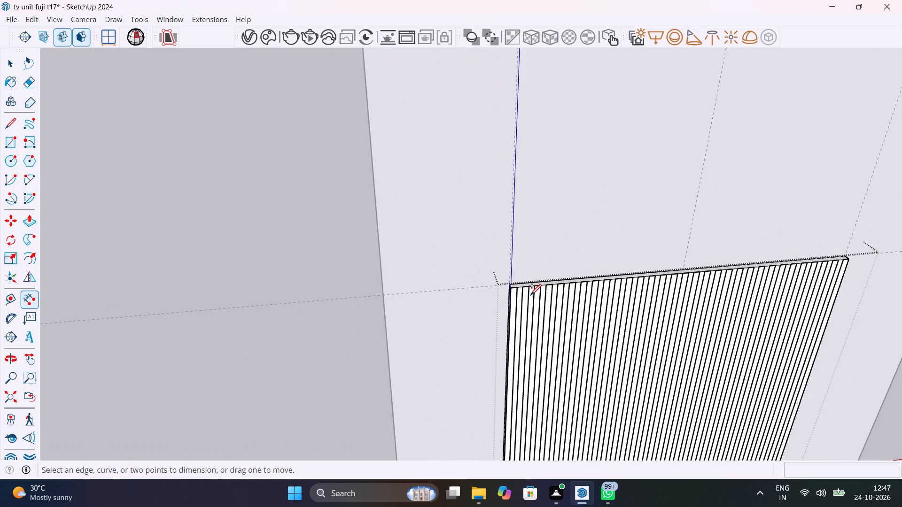
Undo the 30-interval strip division and the strip copy at the panel's far left edge.
scroll(530, 294, up, 15)
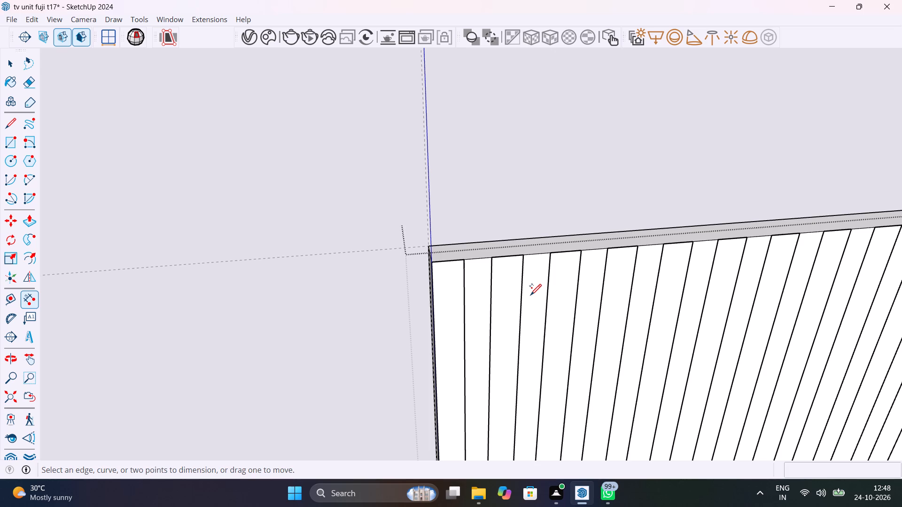
key(ctrl+z)
key(ctrl+z)
key(ctrl+z)
scroll(530, 294, down, 5)
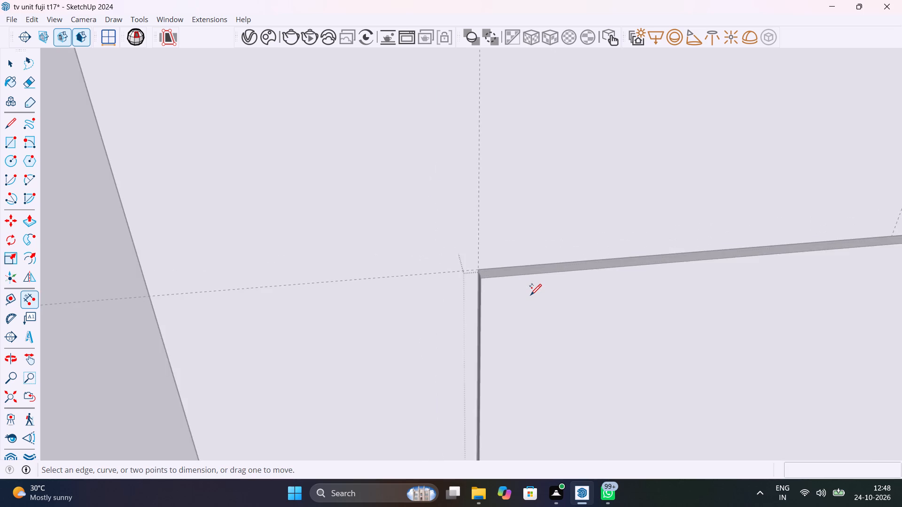
scroll(530, 294, down, 8)
key(space)
scroll(535, 299, down, 8)
scroll(751, 289, up, 4)
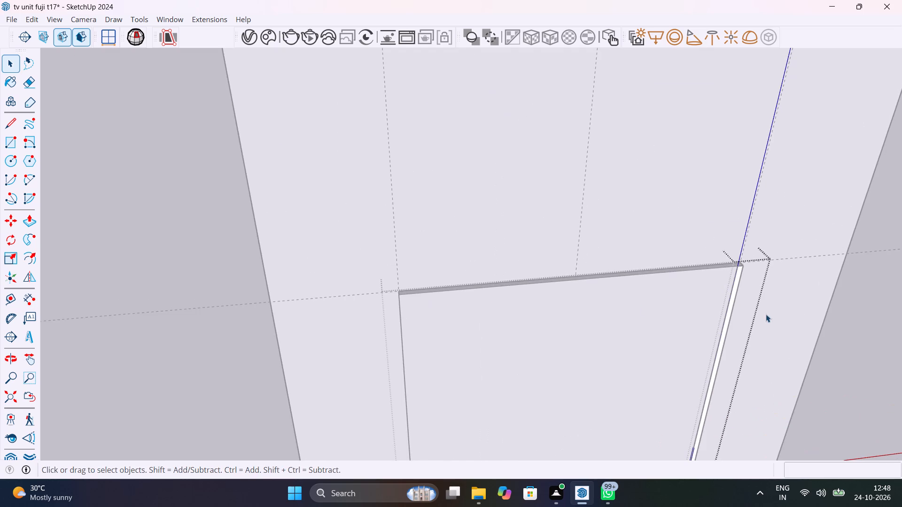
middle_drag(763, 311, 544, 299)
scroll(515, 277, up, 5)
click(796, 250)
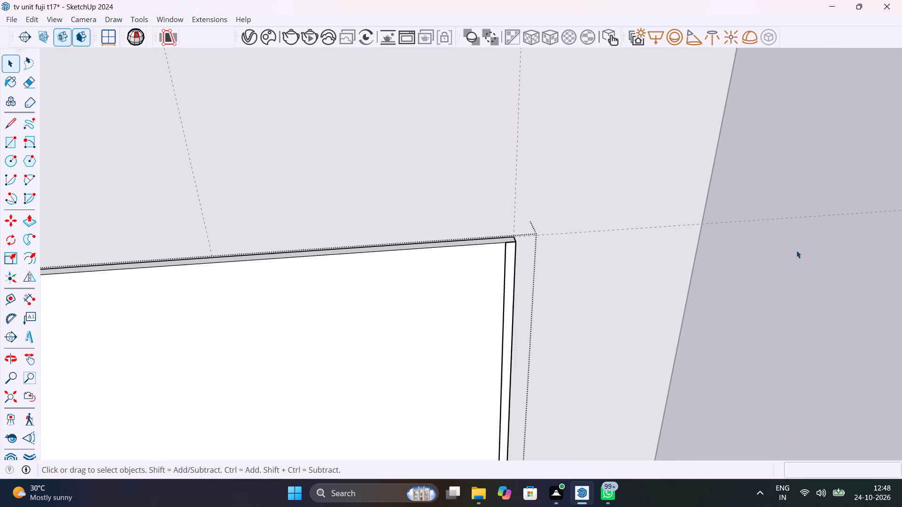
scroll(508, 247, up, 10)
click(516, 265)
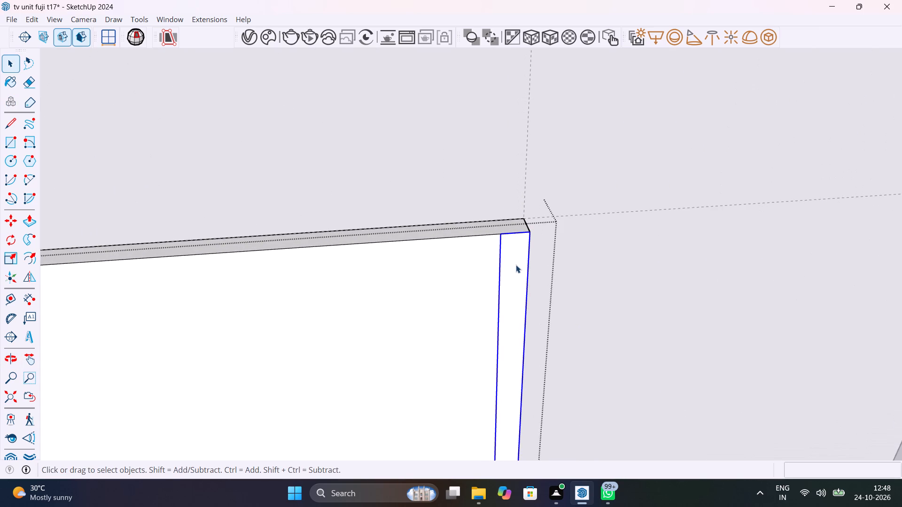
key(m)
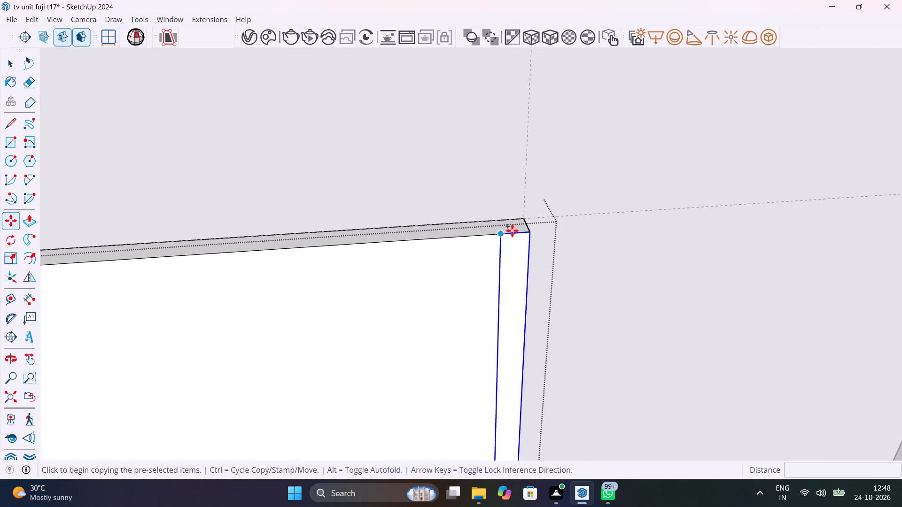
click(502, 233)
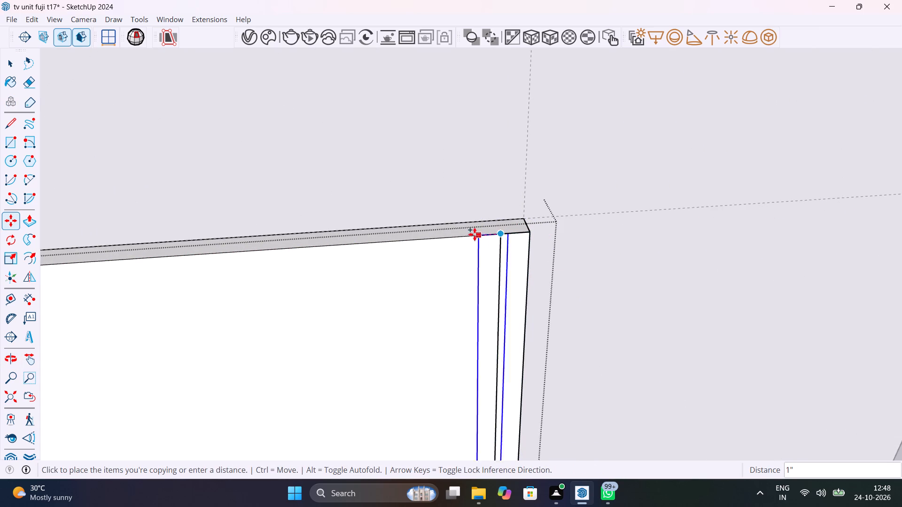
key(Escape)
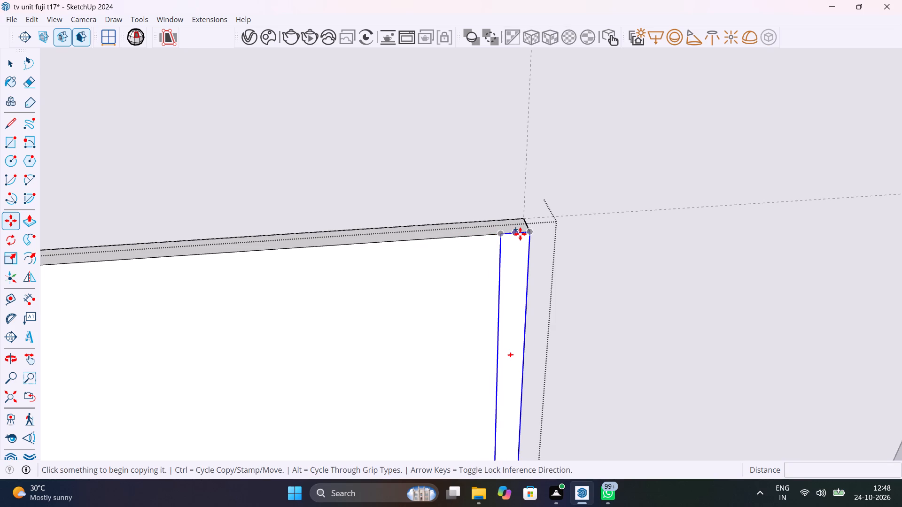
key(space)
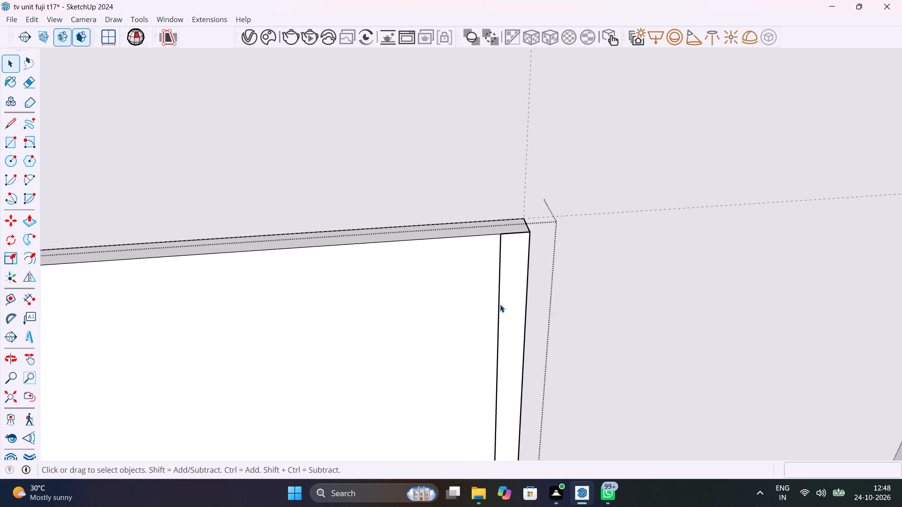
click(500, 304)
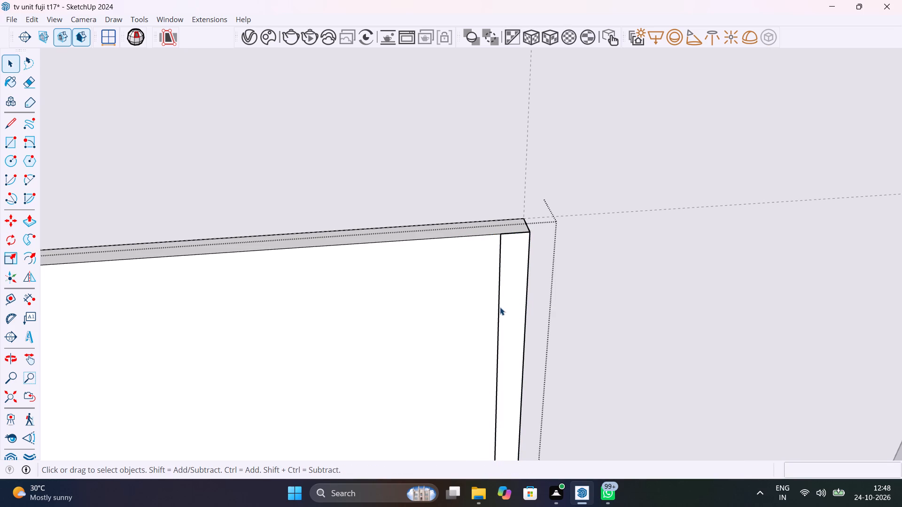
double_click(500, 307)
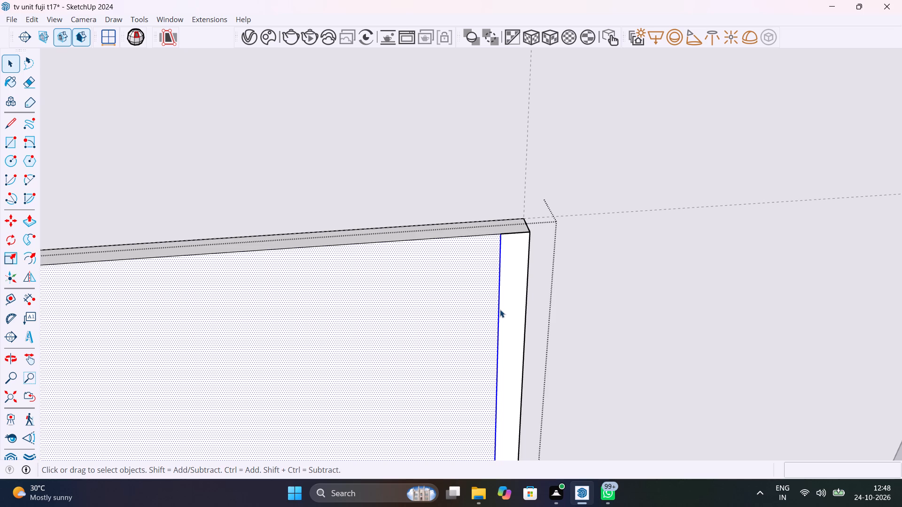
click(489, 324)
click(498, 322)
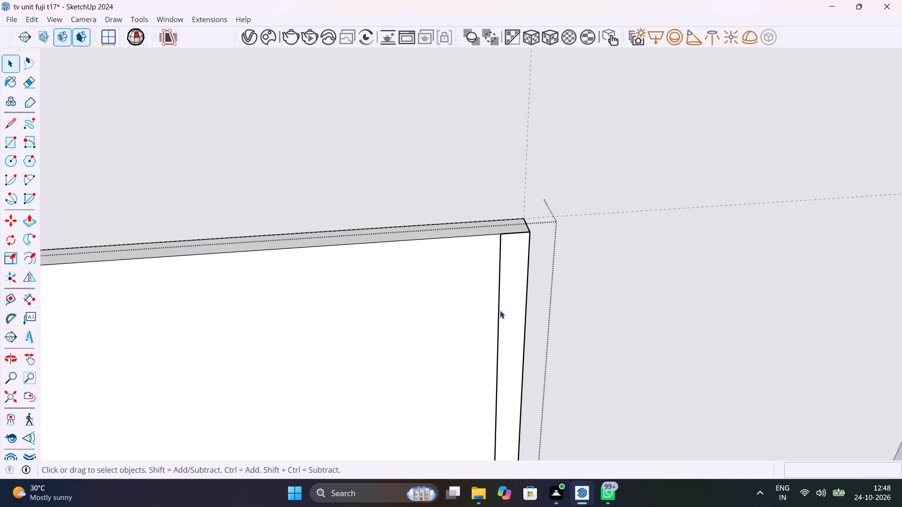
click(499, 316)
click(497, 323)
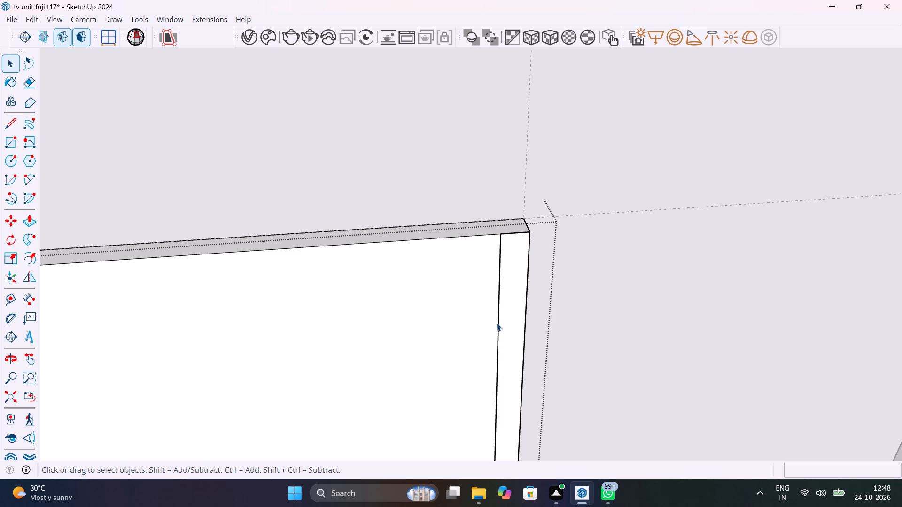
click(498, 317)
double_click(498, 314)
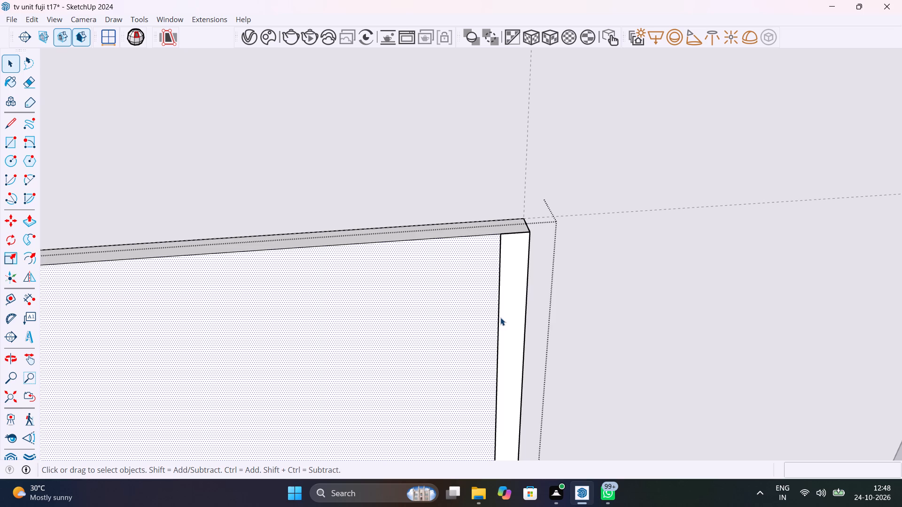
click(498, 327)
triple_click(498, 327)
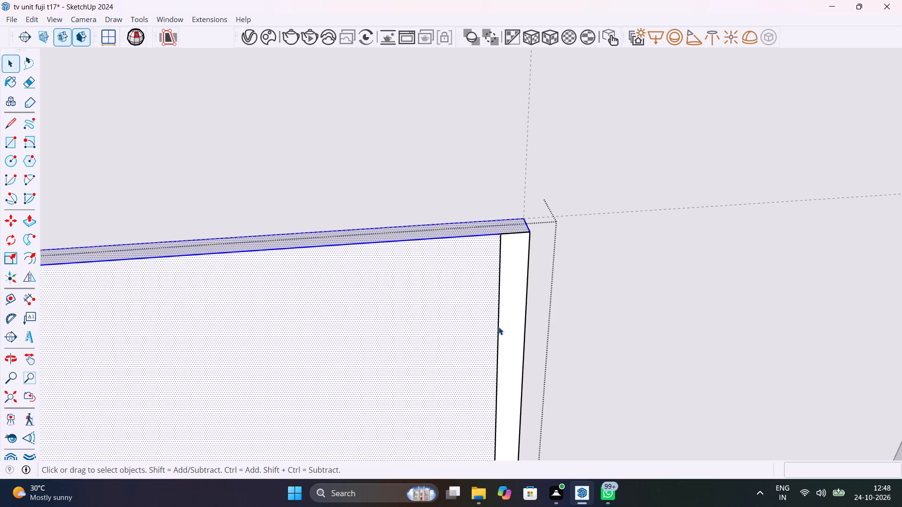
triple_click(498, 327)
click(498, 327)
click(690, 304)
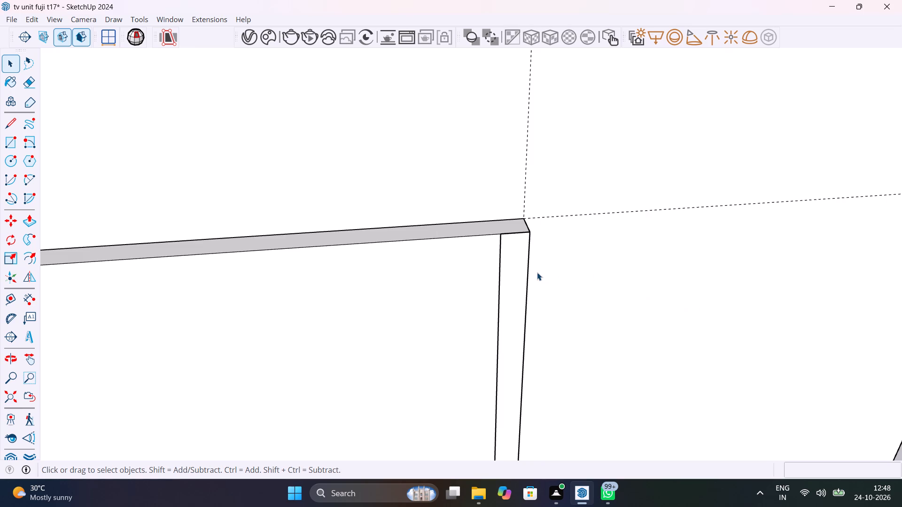
Copy the vertical edge beside the right end strip 1" inward across the panel face.
double_click(511, 270)
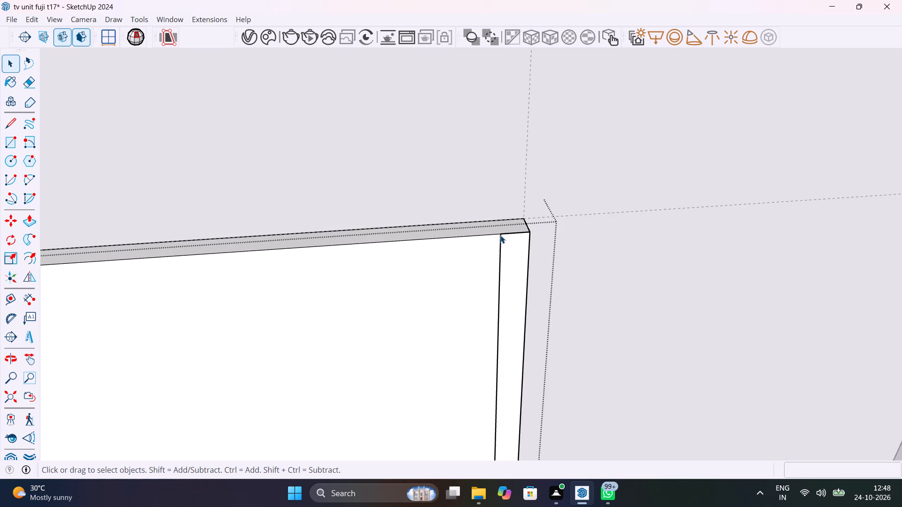
click(500, 241)
scroll(500, 241, up, 15)
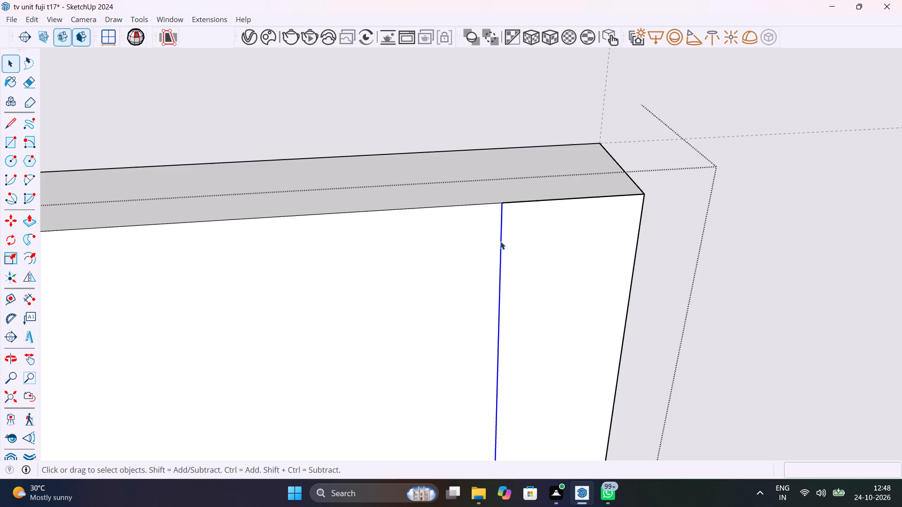
key(m)
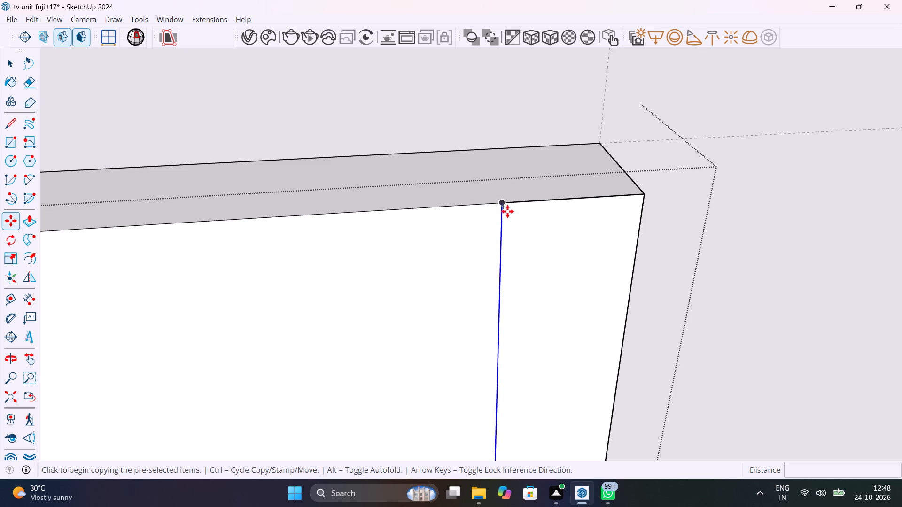
click(505, 207)
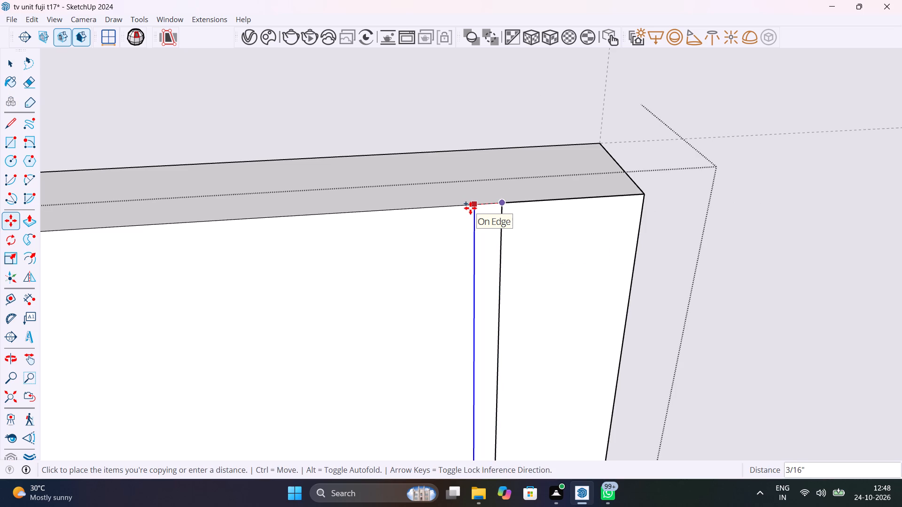
text(1")
key(Return)
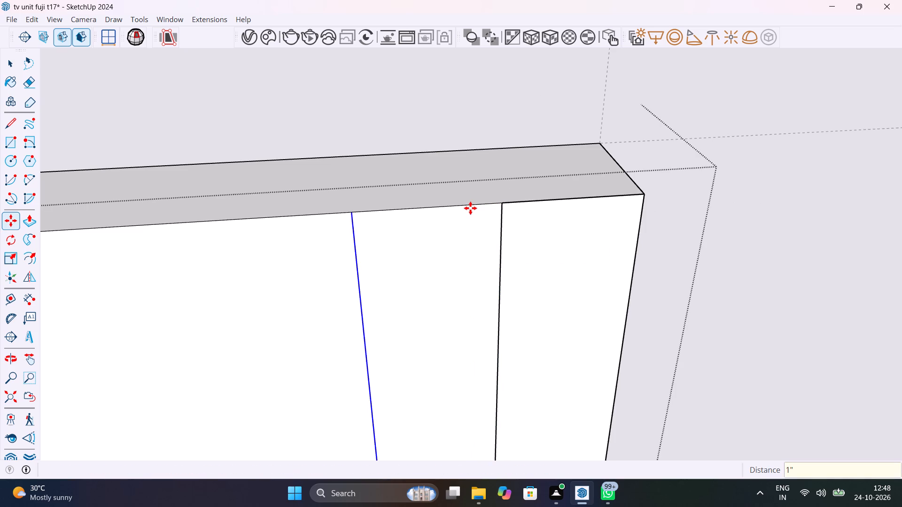
key(Escape)
scroll(470, 208, down, 4)
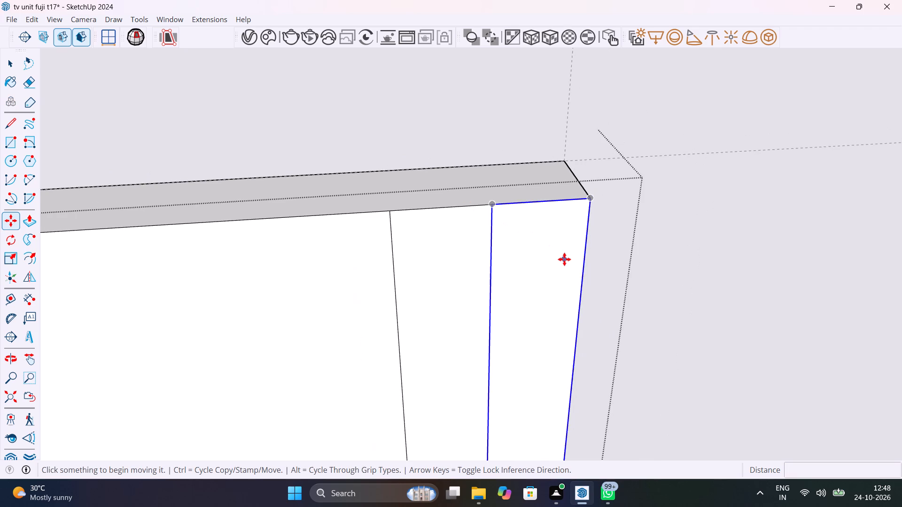
key(Escape)
Copy the right end strip from its top outer corner to the top of the new edge line, leaving a 1" gap.
click(564, 259)
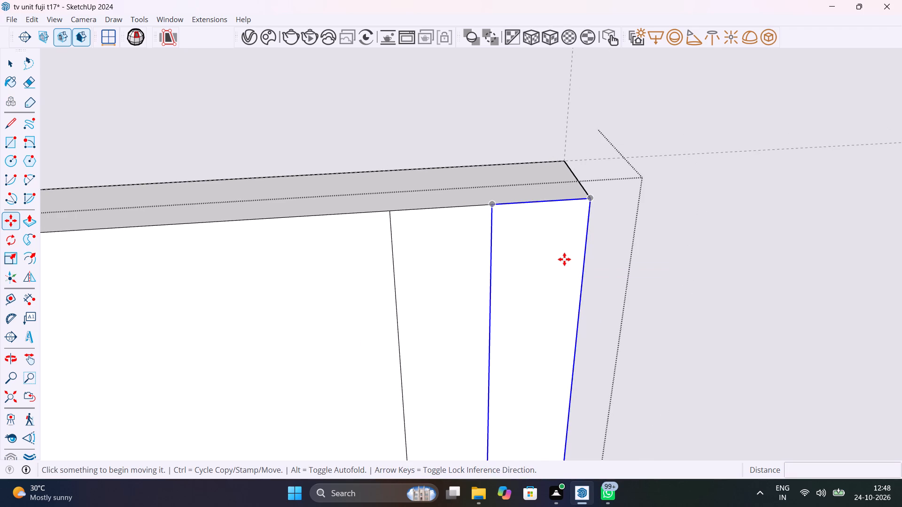
key(m)
click(591, 201)
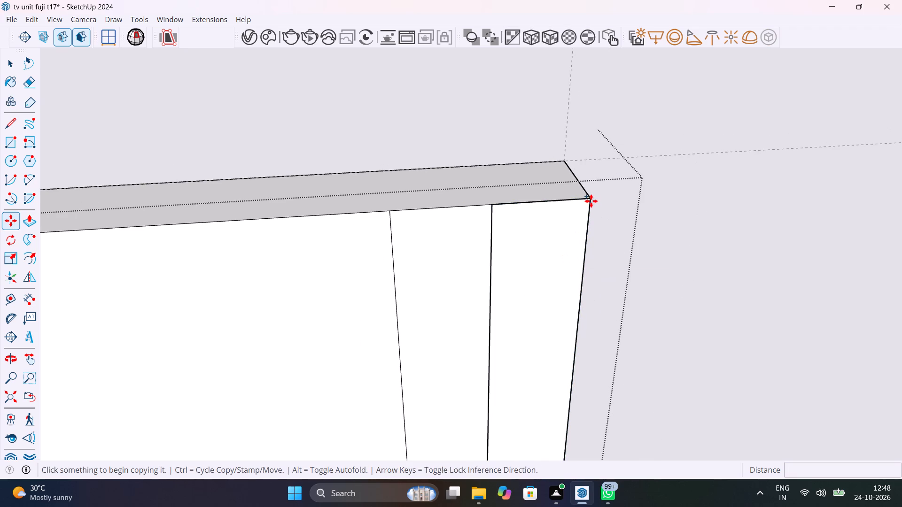
key(Escape)
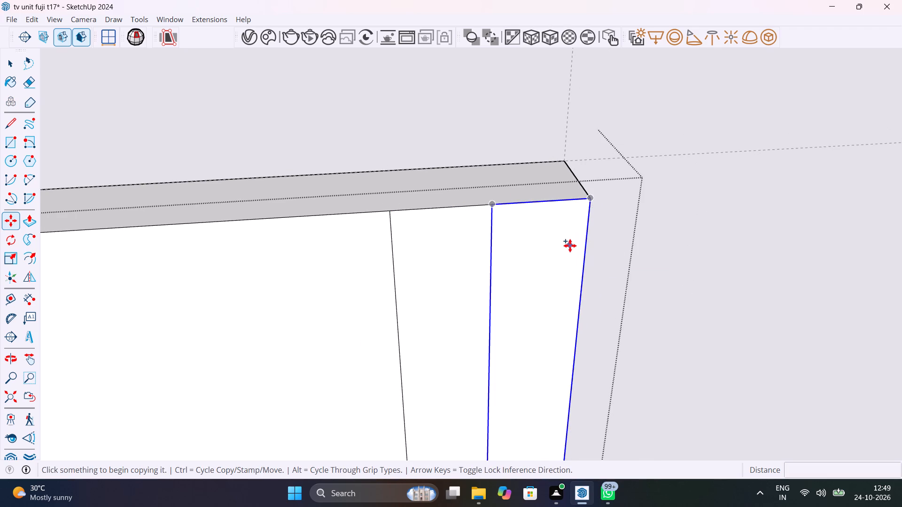
click(570, 246)
key(space)
click(568, 247)
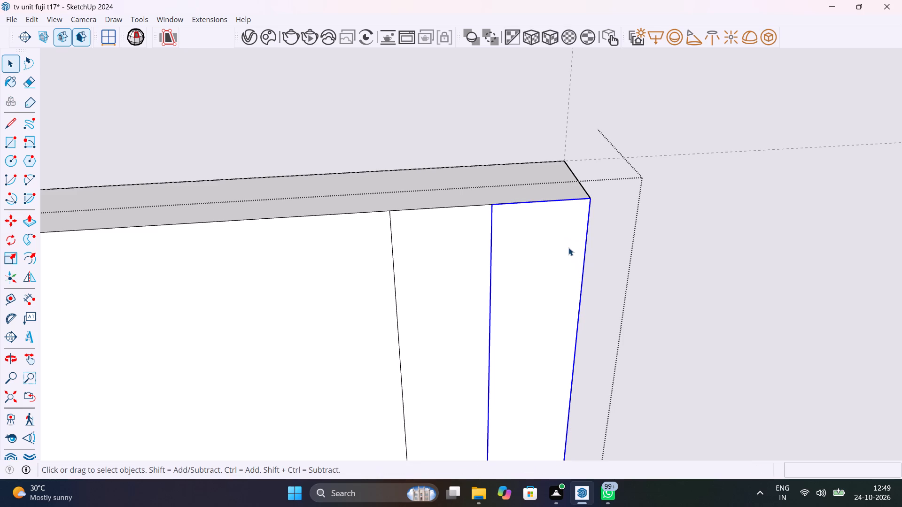
key(m)
click(590, 200)
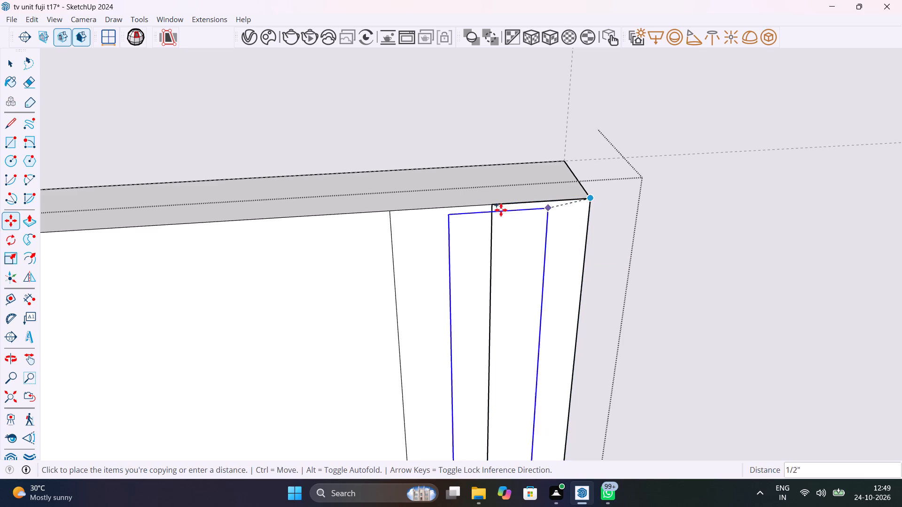
click(389, 209)
Multiply the strip copy across the panel at the same spacing, first as 25 copies and finally as 30.
scroll(400, 224, down, 8)
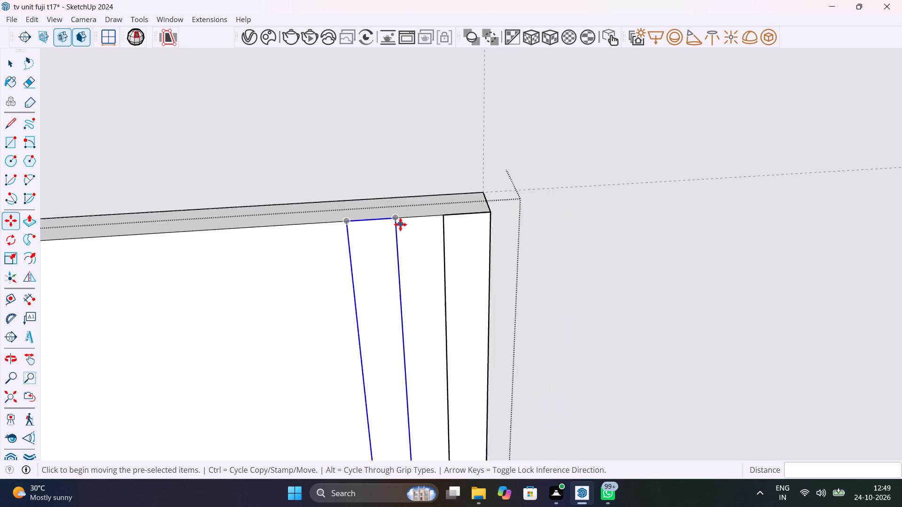
scroll(400, 224, down, 17)
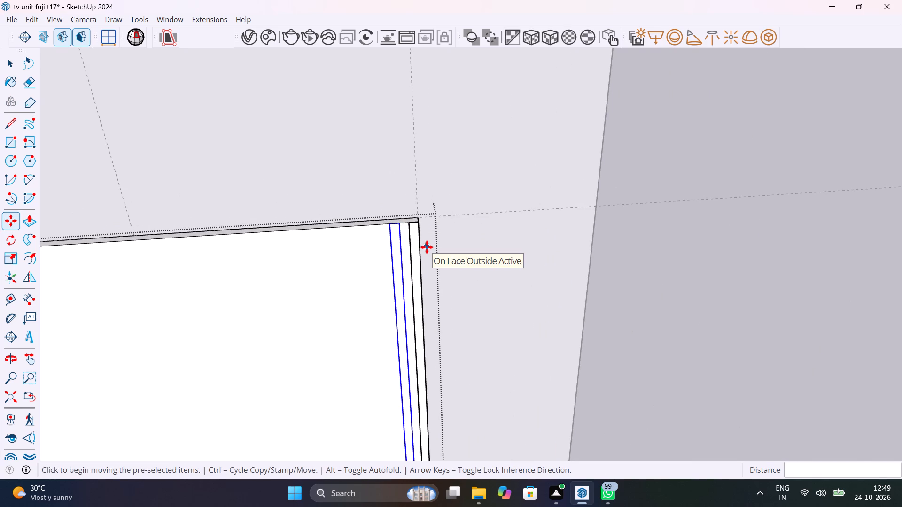
middle_drag(427, 247, 646, 233)
scroll(646, 233, down, 3)
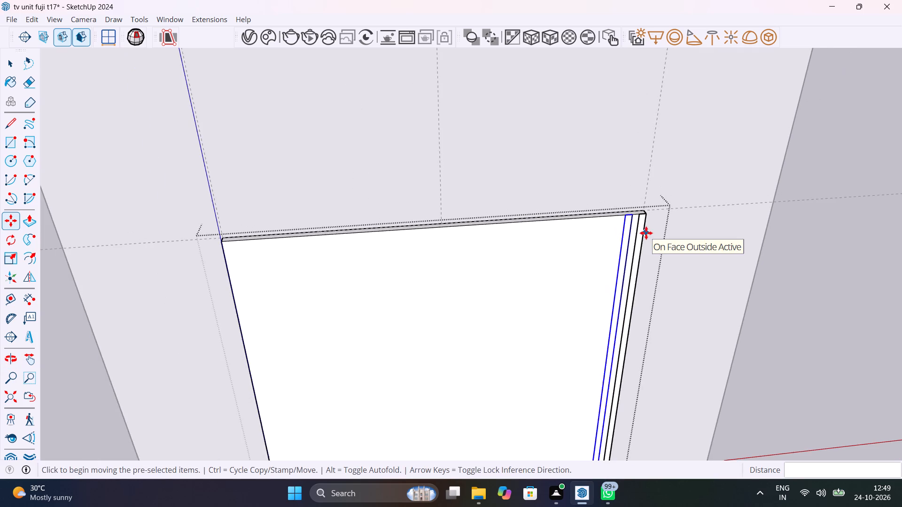
scroll(632, 227, up, 2)
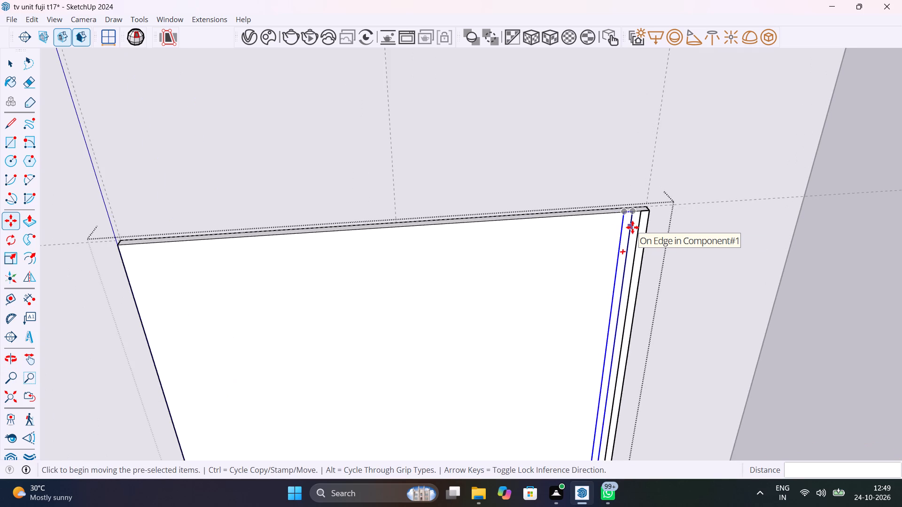
text(25)
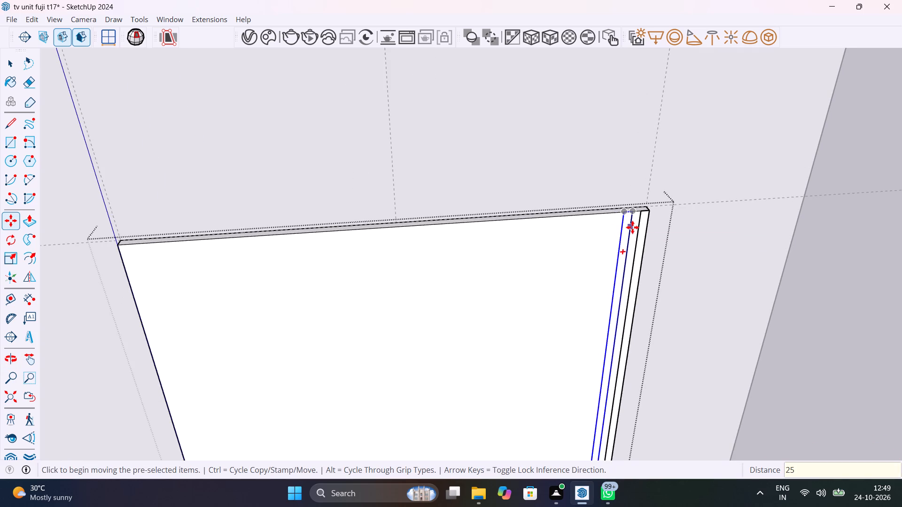
key(asterisk)
key(Return)
text(30*)
key(Return)
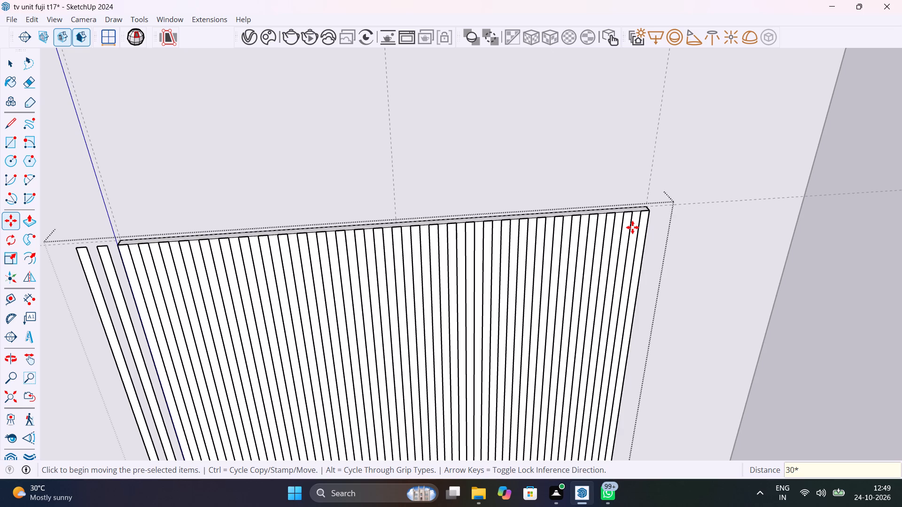
key(space)
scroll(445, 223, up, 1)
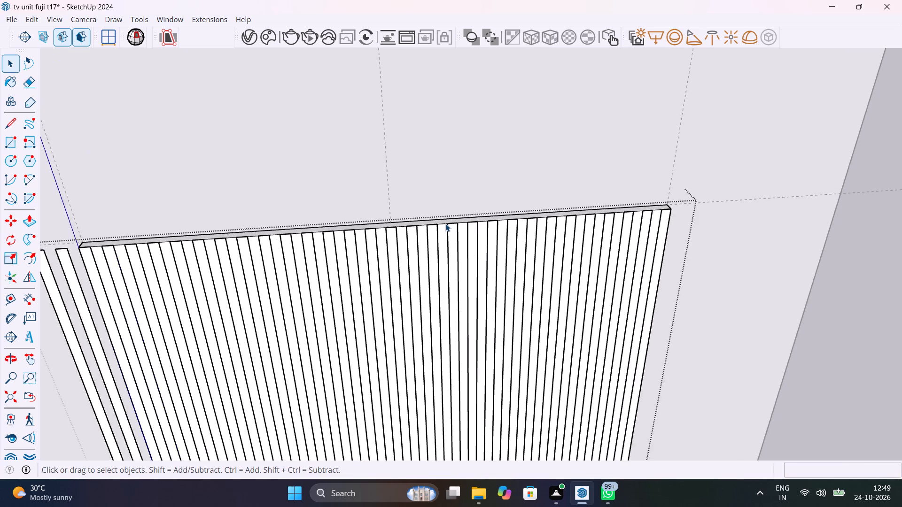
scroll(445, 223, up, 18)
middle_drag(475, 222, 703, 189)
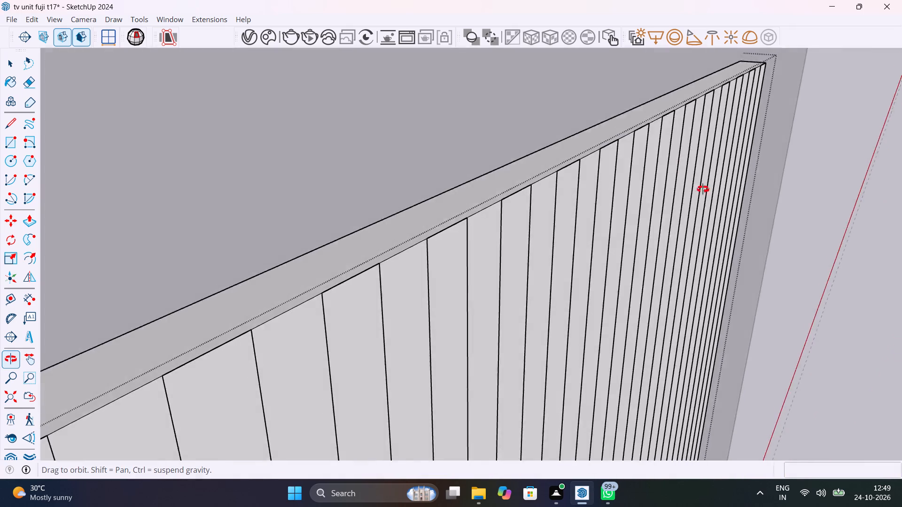
Delete the two surplus strips standing beyond the back panel's left edge.
middle_drag(703, 189, 522, 214)
scroll(522, 215, down, 20)
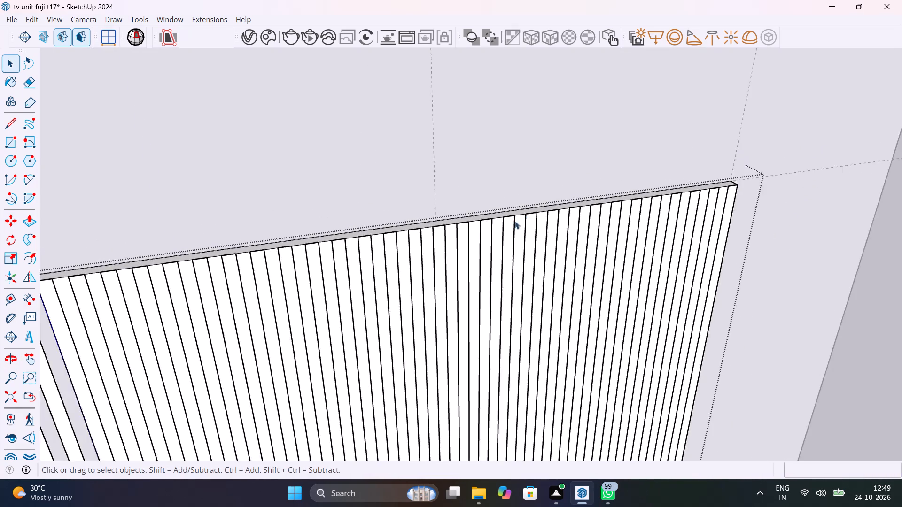
scroll(515, 221, down, 7)
scroll(285, 277, up, 10)
scroll(326, 263, up, 4)
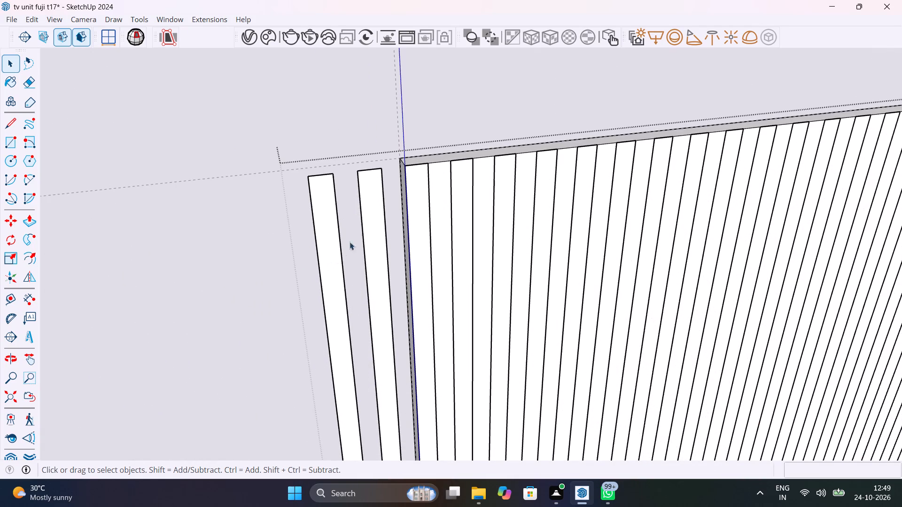
click(373, 214)
key(Delete)
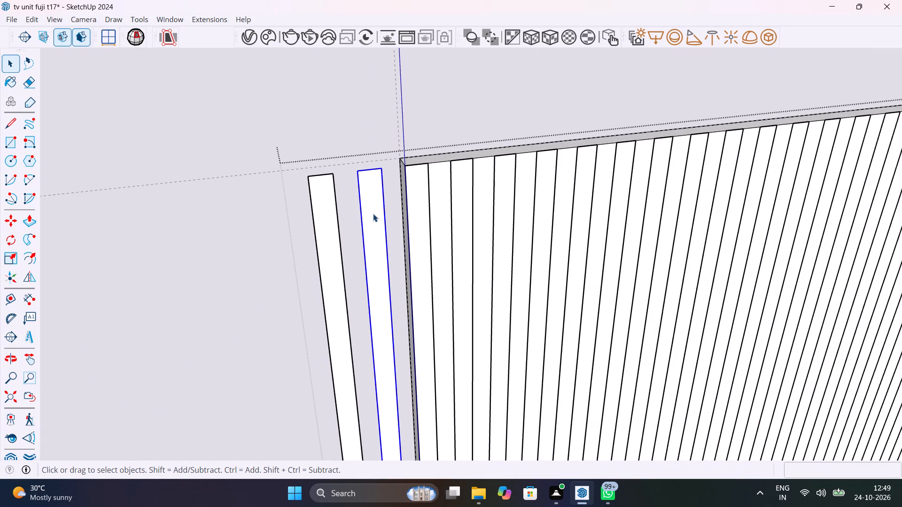
click(334, 279)
key(Delete)
Open the strip component at the panel's left edge and extrude its face outward 1" with Push/Pull.
scroll(440, 169, up, 6)
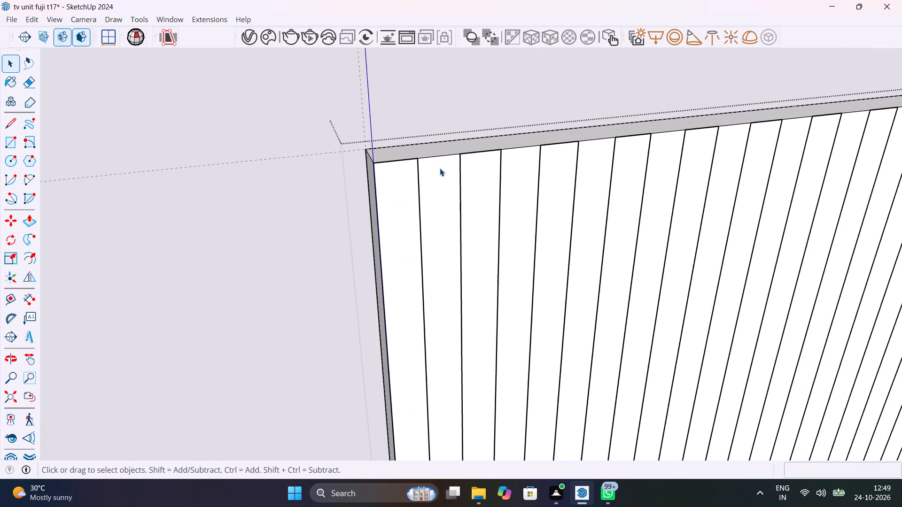
scroll(409, 209, up, 5)
double_click(409, 194)
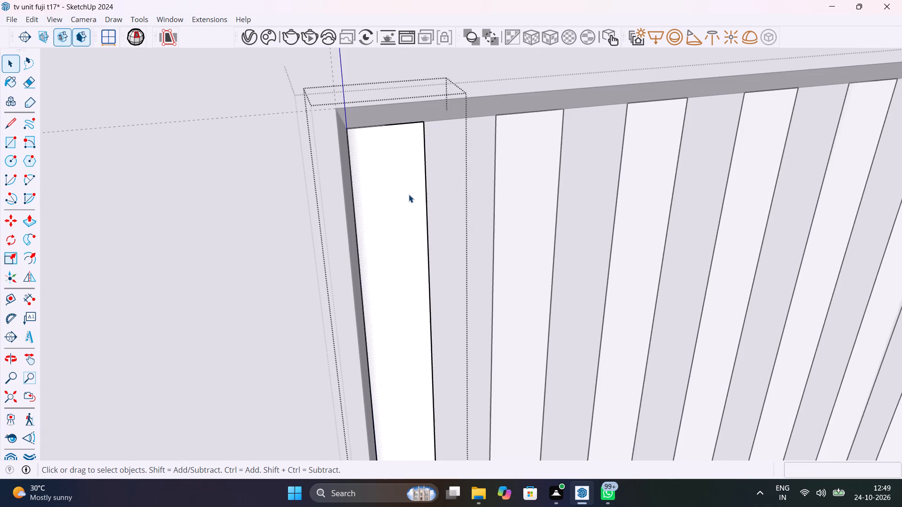
click(409, 194)
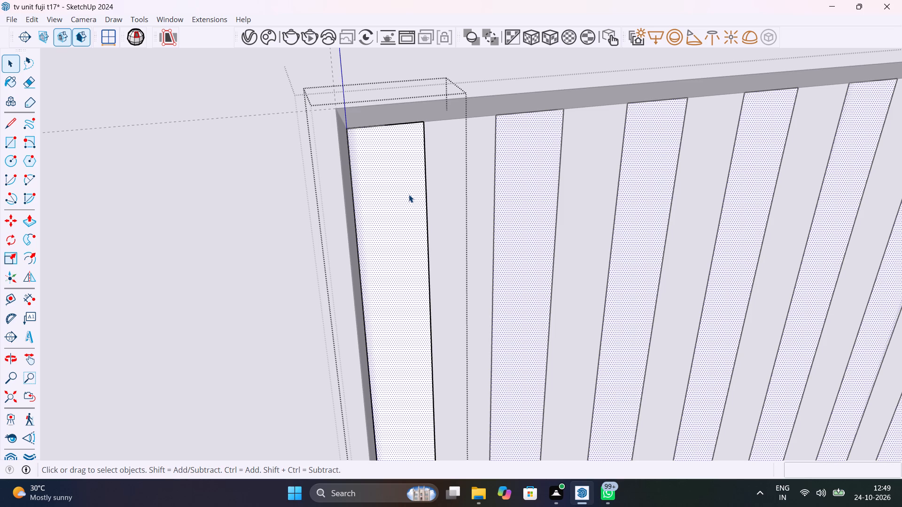
key(p)
click(409, 194)
text(1")
key(Return)
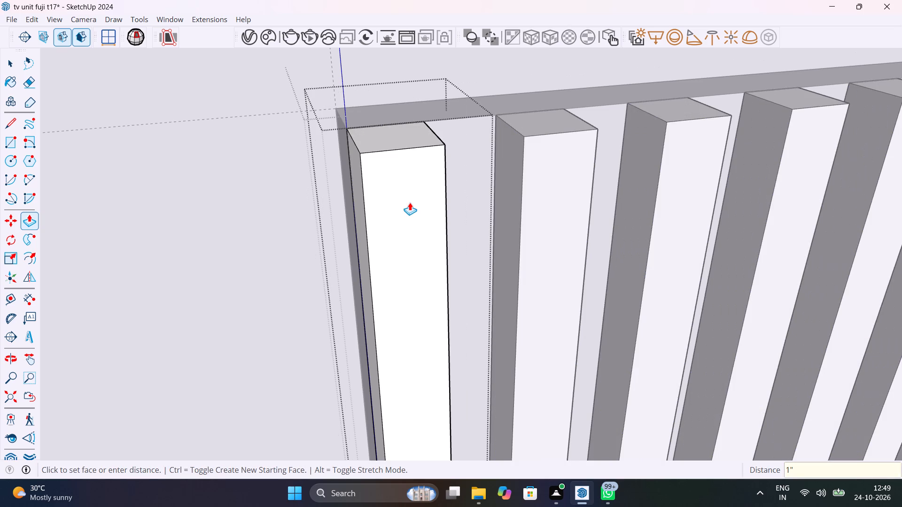
key(space)
scroll(410, 202, down, 20)
scroll(410, 202, down, 13)
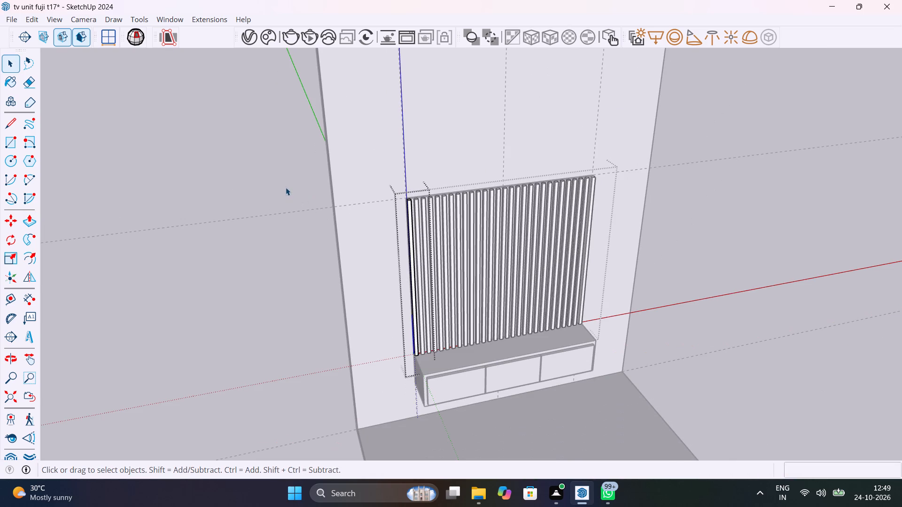
click(286, 187)
Examine the raised strips, the panel's end and the base block from the side and from above.
scroll(563, 258, up, 5)
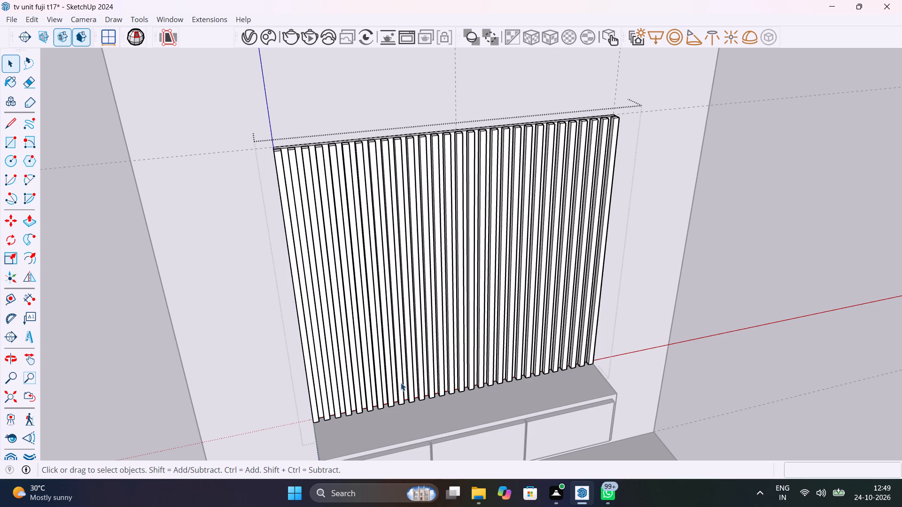
middle_drag(440, 392, 637, 278)
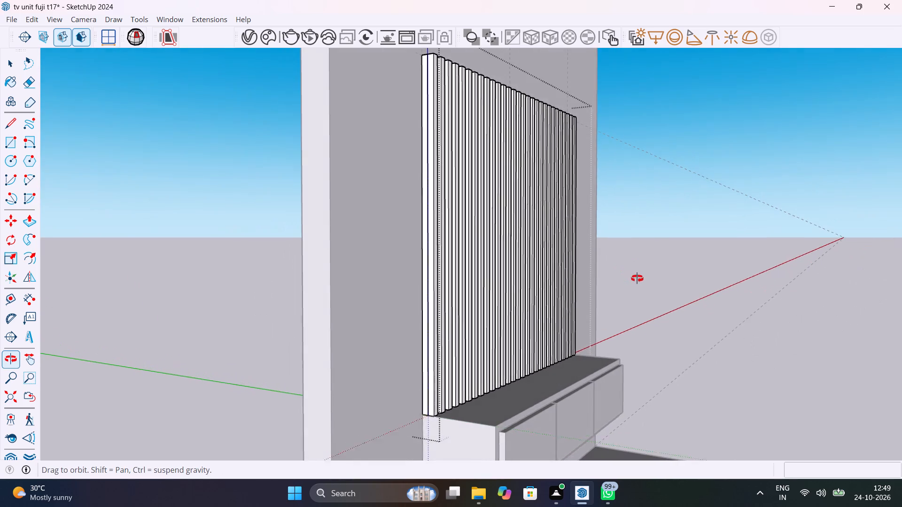
middle_drag(637, 278, 639, 284)
scroll(453, 401, down, 11)
click(677, 395)
scroll(455, 409, up, 8)
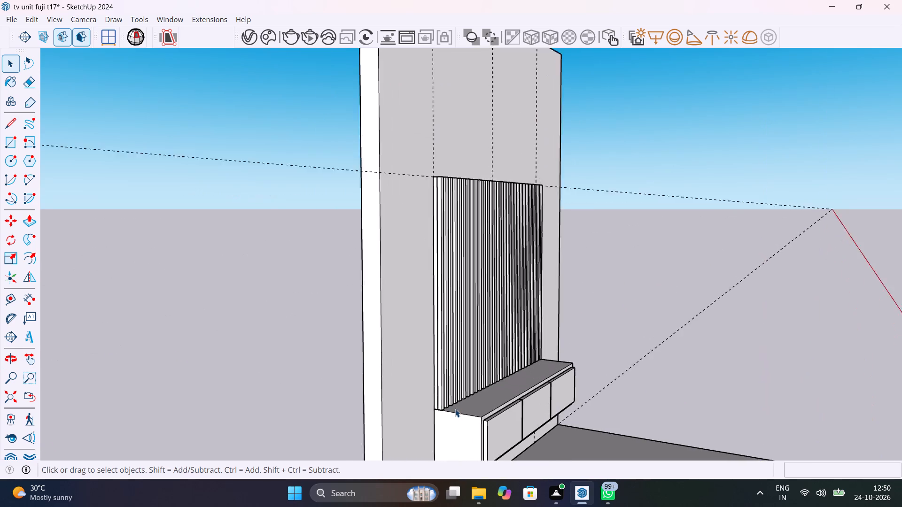
scroll(455, 409, up, 2)
middle_drag(495, 418, 496, 480)
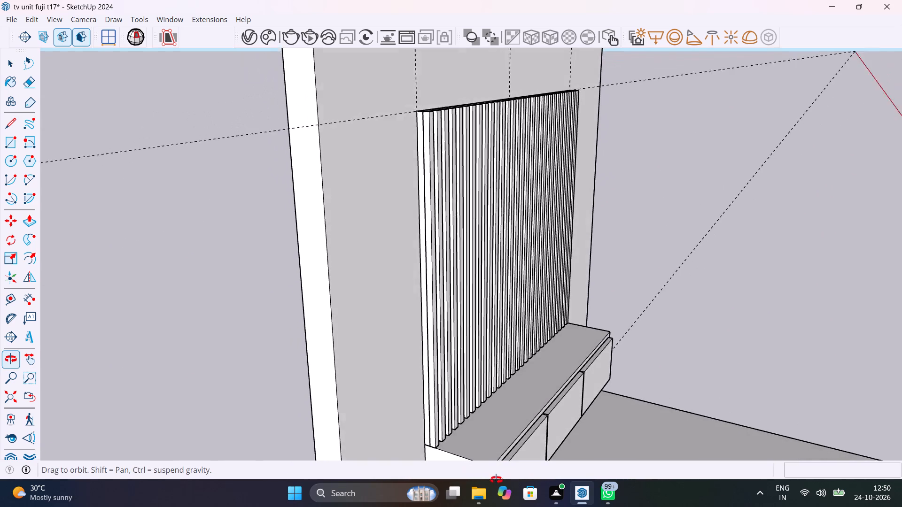
middle_drag(496, 480, 497, 406)
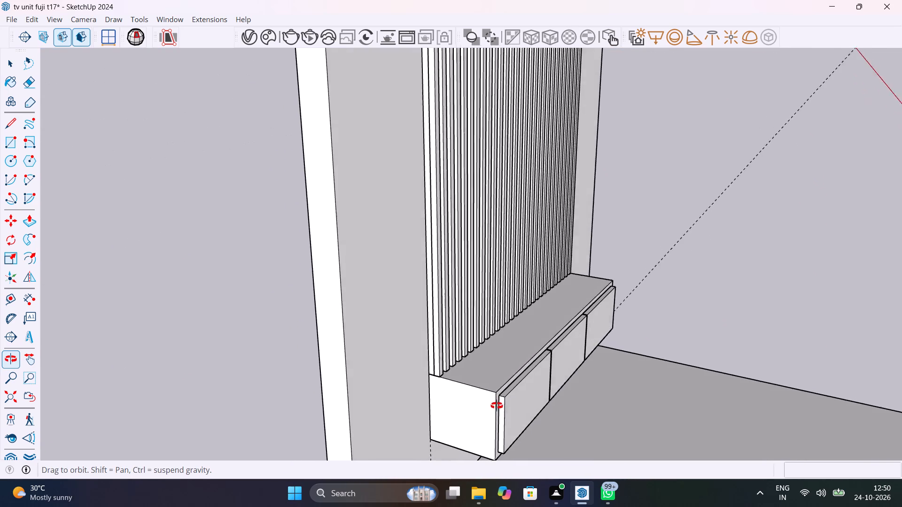
middle_drag(497, 406, 466, 479)
scroll(396, 133, up, 11)
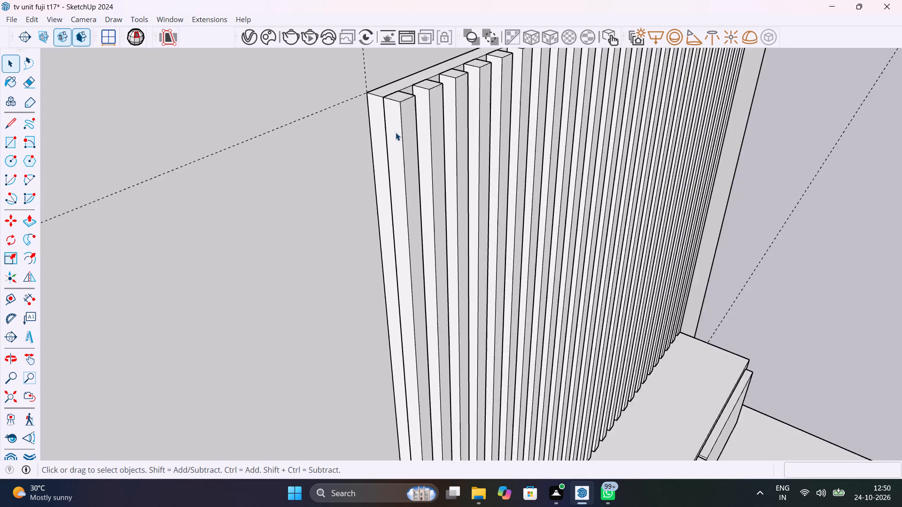
scroll(396, 132, up, 5)
scroll(404, 142, down, 6)
middle_drag(423, 126, 445, 230)
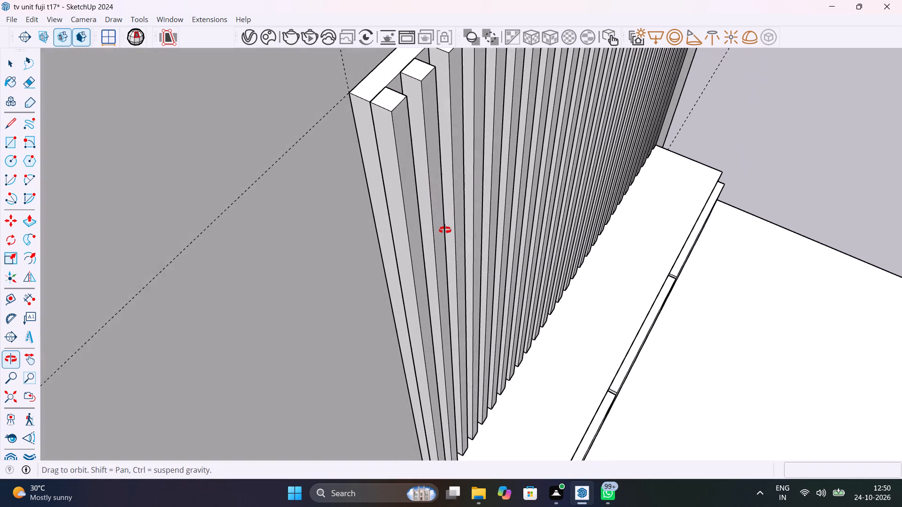
middle_drag(445, 230, 445, 230)
scroll(445, 231, down, 7)
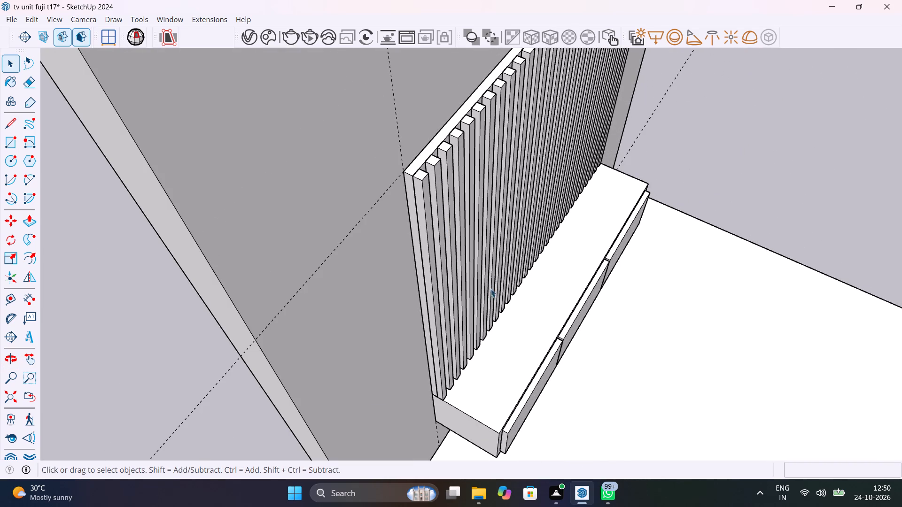
Measure the base block's top depth from the end strip's front bottom corner to the block's front edge.
click(24, 307)
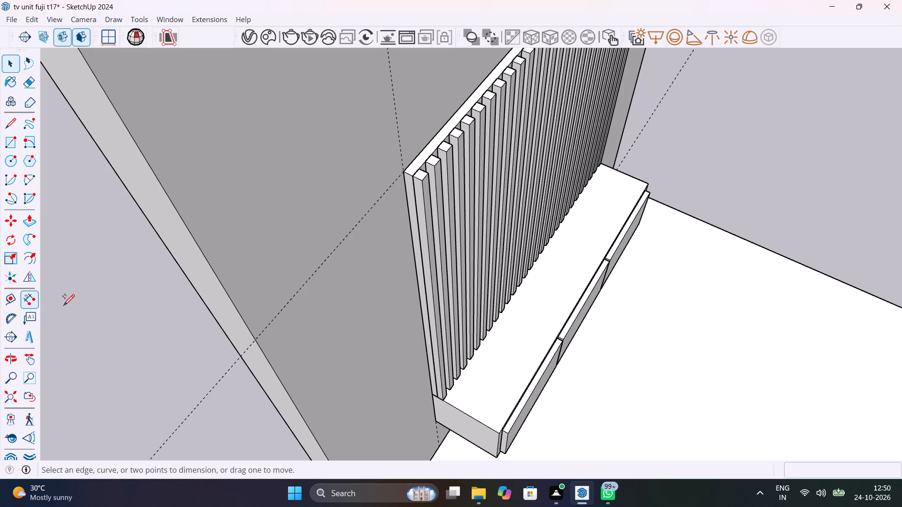
scroll(446, 398, up, 3)
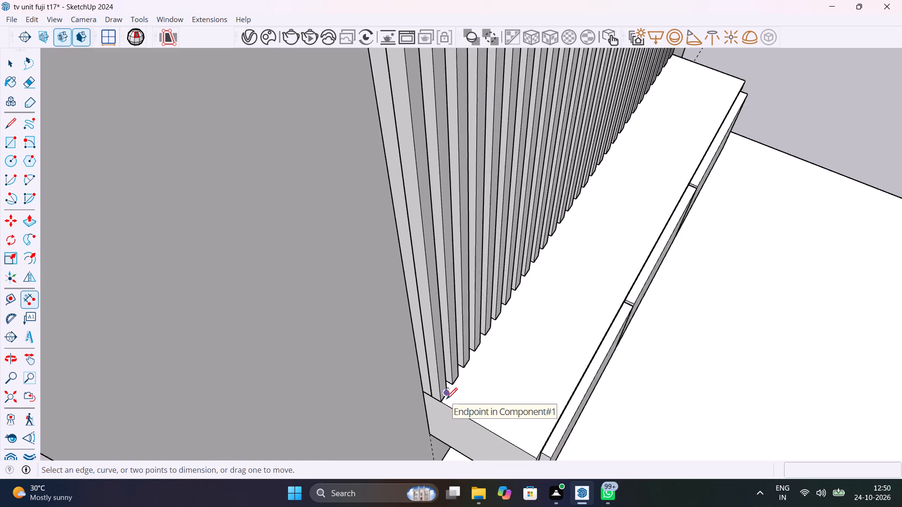
scroll(446, 398, up, 6)
click(440, 405)
middle_drag(504, 416, 504, 416)
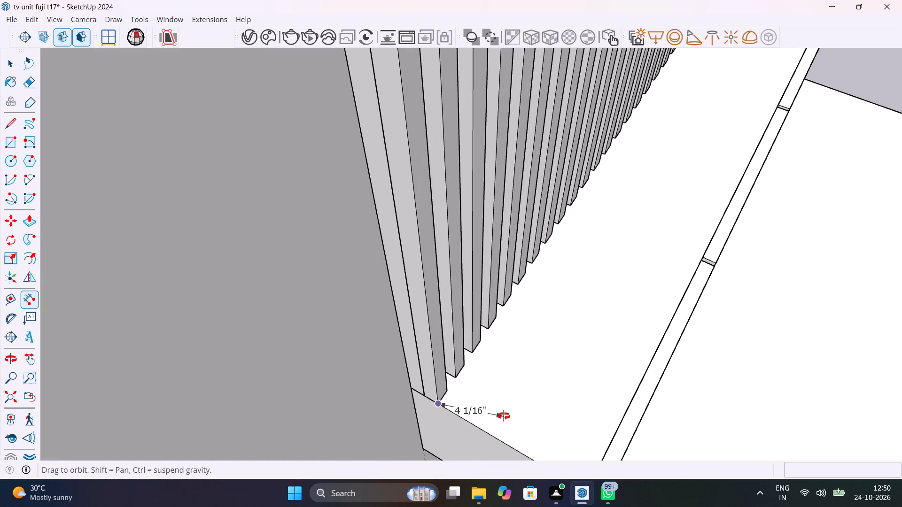
middle_drag(504, 416, 509, 367)
scroll(509, 367, up, 1)
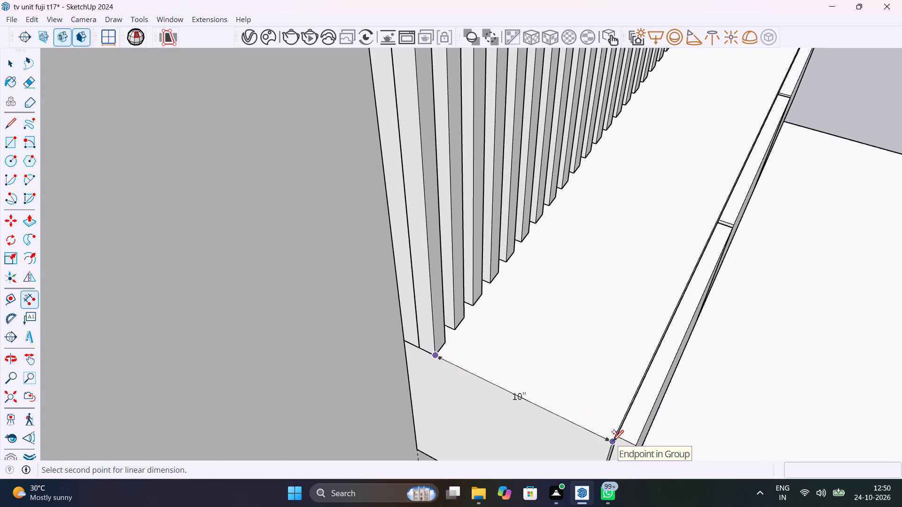
key(Escape)
scroll(521, 380, down, 19)
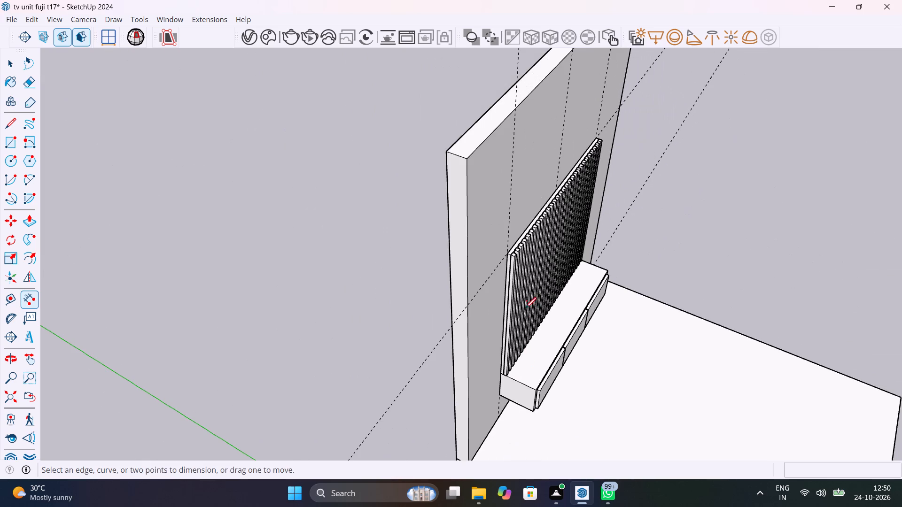
key(space)
Examine the whole TV unit on the wall, checking the strips and the three-door base from several angles.
scroll(524, 241, up, 15)
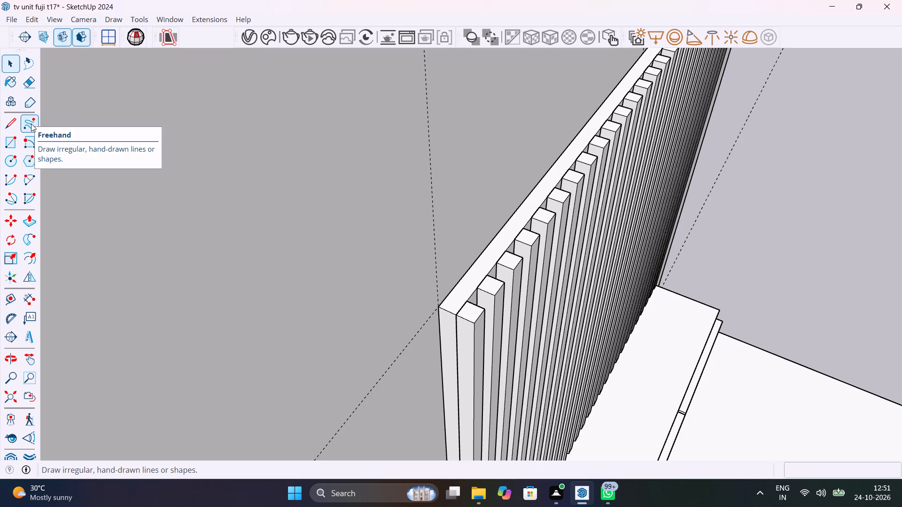
scroll(725, 277, down, 8)
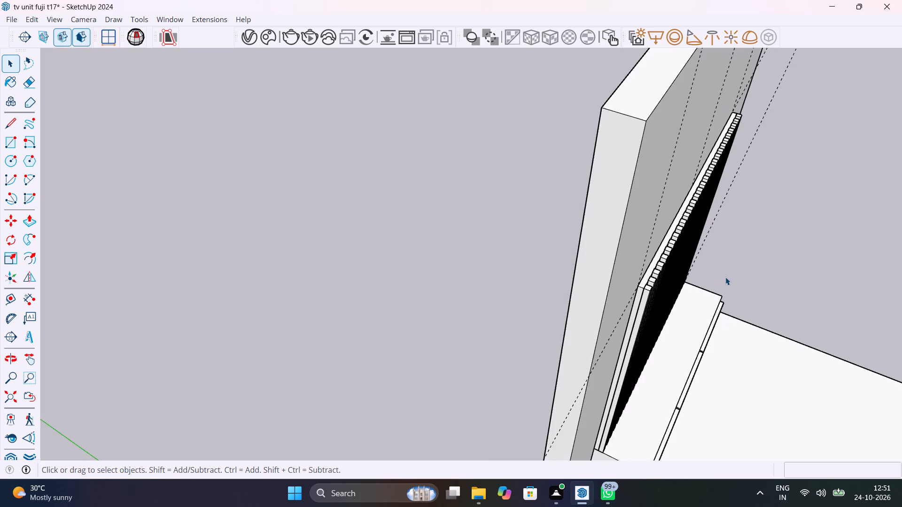
middle_drag(715, 275, 505, 175)
shift+middle_drag(630, 292, 524, 200)
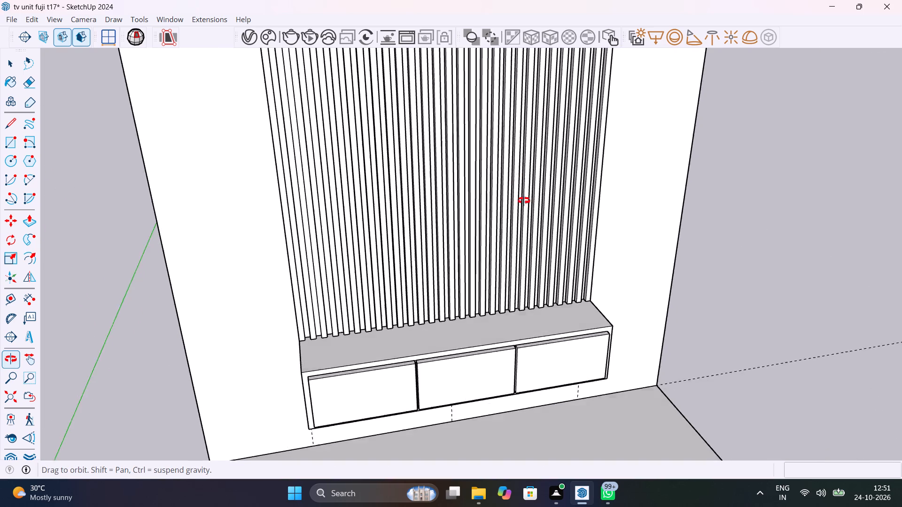
shift+middle_drag(524, 200, 443, 236)
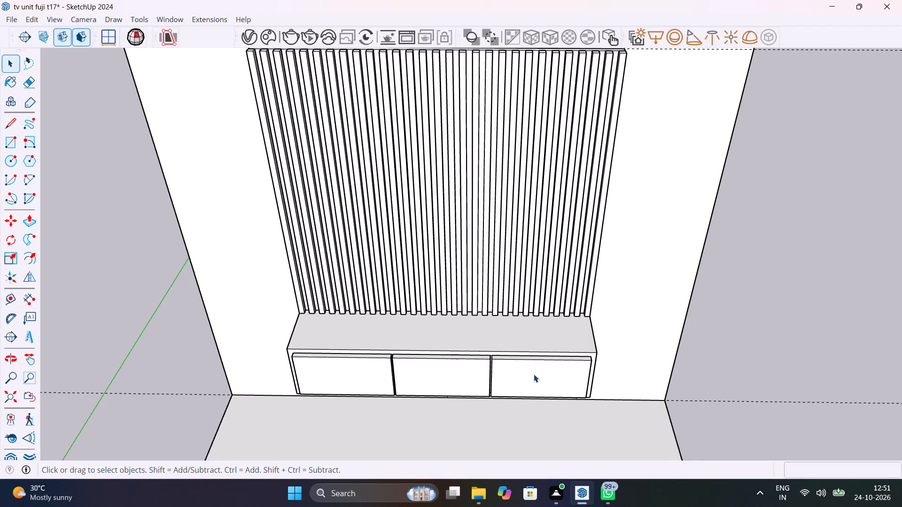
scroll(534, 374, down, 4)
middle_drag(546, 370, 697, 268)
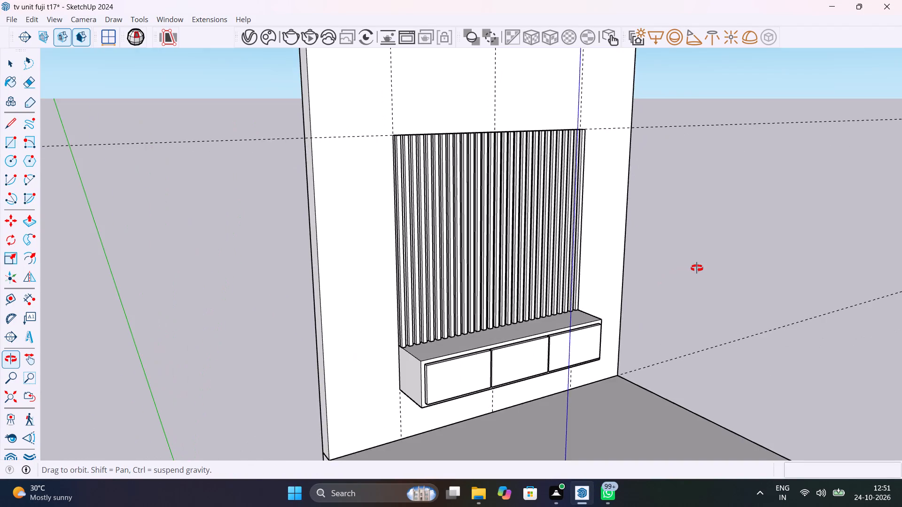
middle_drag(697, 268, 684, 245)
scroll(676, 240, up, 1)
scroll(547, 156, up, 4)
scroll(554, 167, down, 6)
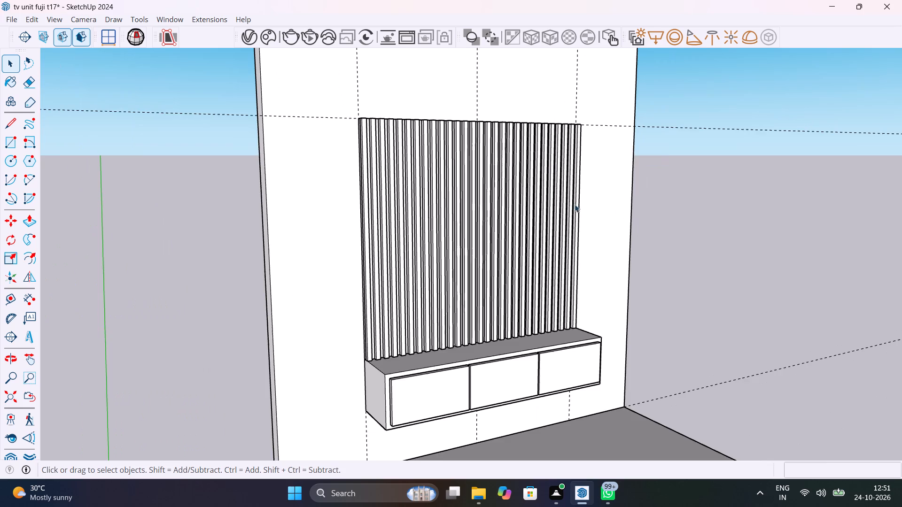
middle_drag(583, 229, 442, 387)
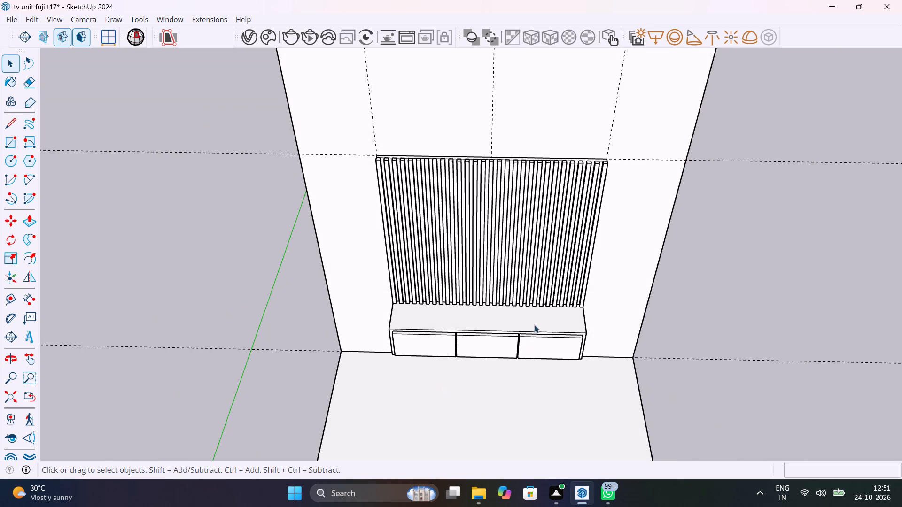
middle_drag(587, 280, 662, 203)
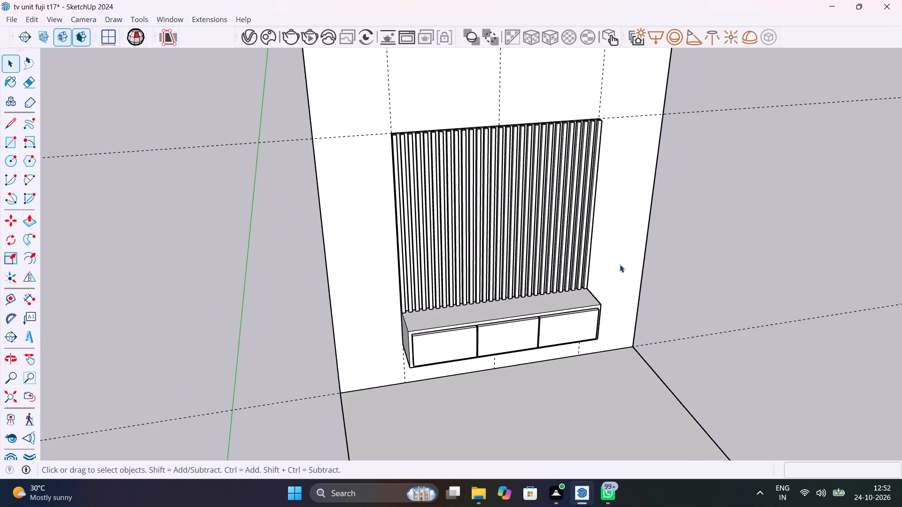
Place a guide on the base block's top, parallel to its front edge and aligned with the strips' front faces.
scroll(553, 294, up, 9)
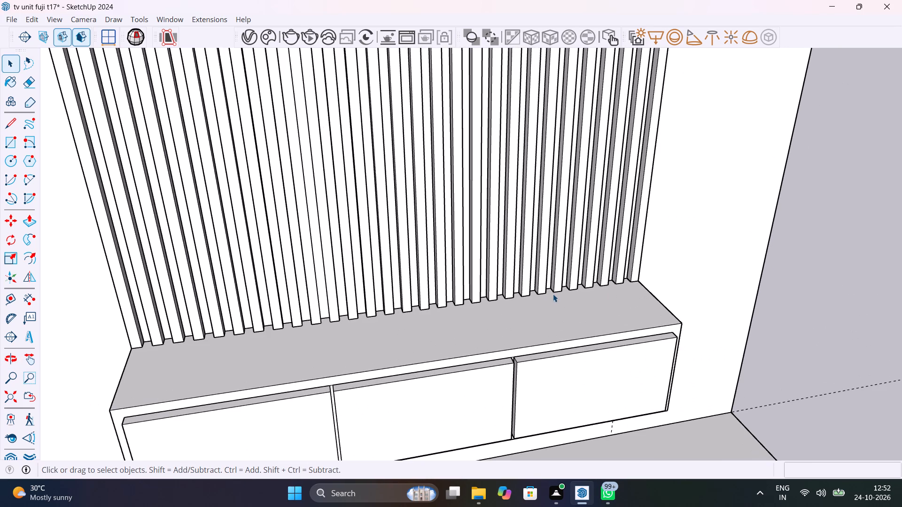
key(t)
click(606, 334)
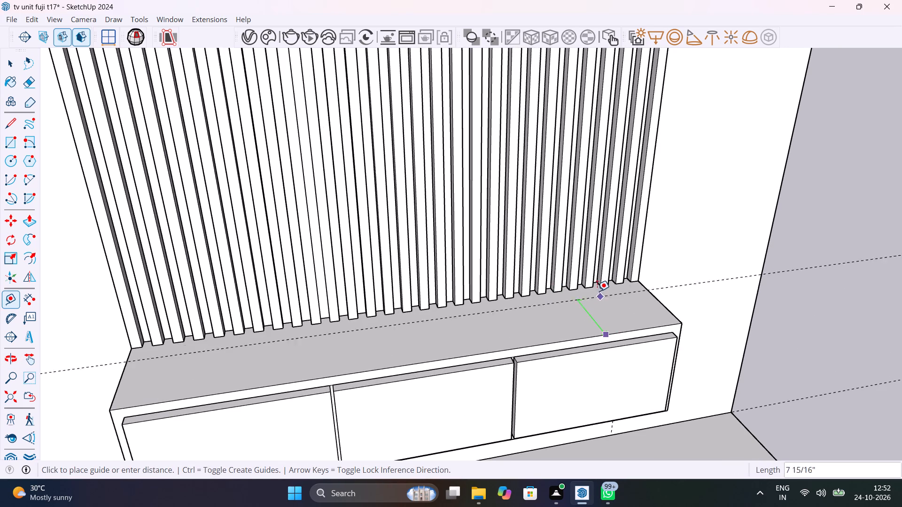
click(600, 286)
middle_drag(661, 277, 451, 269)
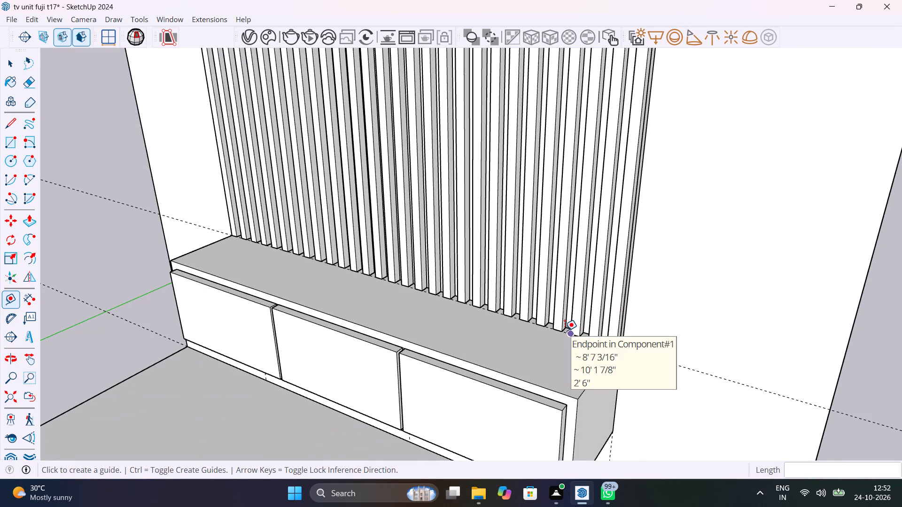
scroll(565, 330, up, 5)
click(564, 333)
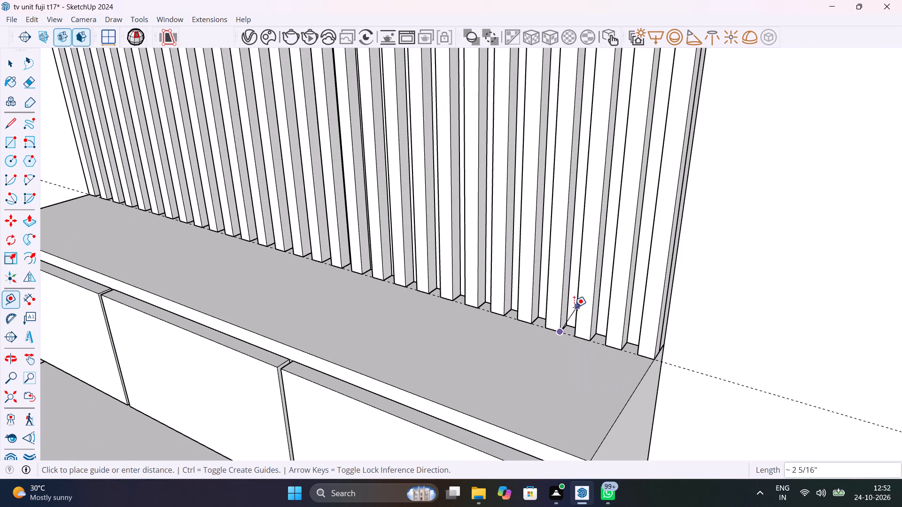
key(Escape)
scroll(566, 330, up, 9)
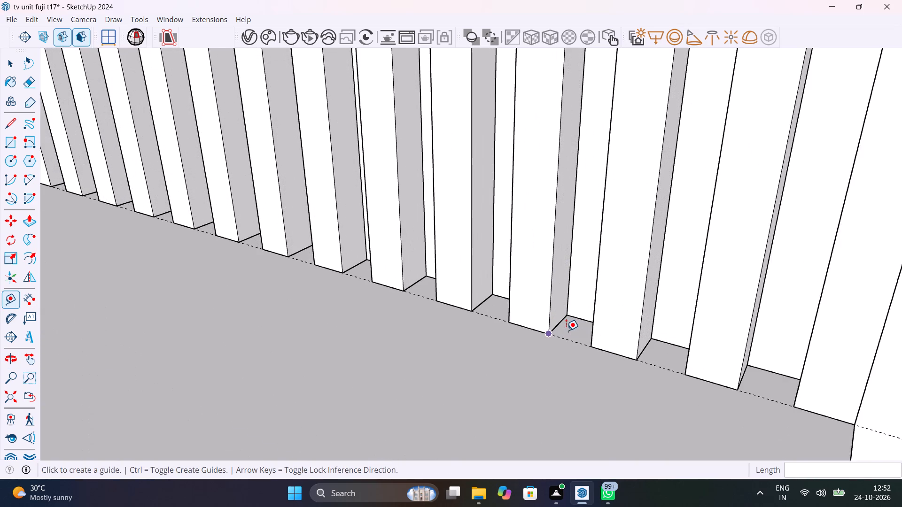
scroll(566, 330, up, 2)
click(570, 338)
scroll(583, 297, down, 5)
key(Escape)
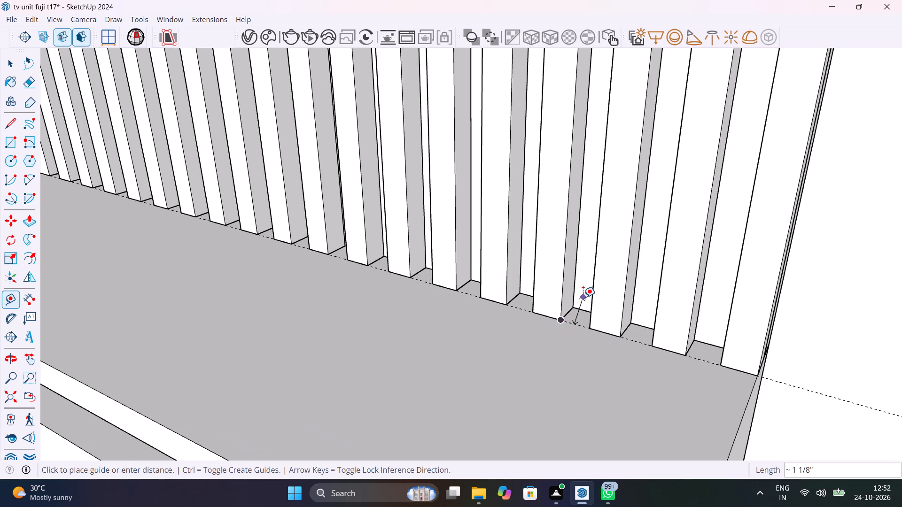
Place a horizontal guide 1' above the base-top guide across the strips, and a second guide 1" above it.
click(577, 322)
scroll(585, 277, down, 12)
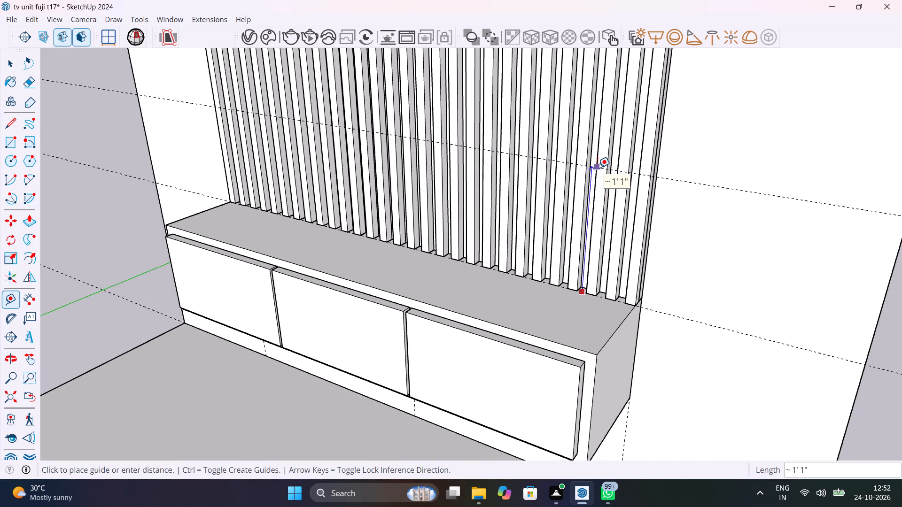
text(1')
key(Return)
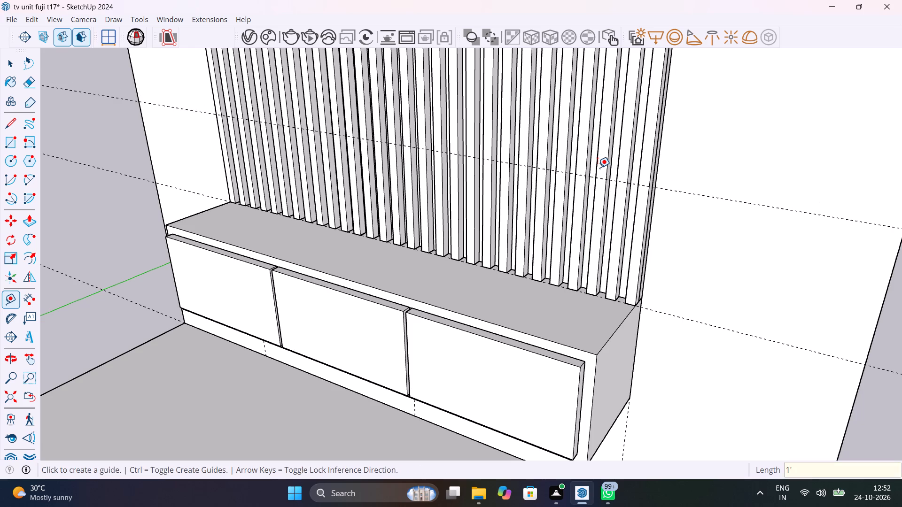
scroll(598, 168, down, 17)
scroll(598, 167, up, 15)
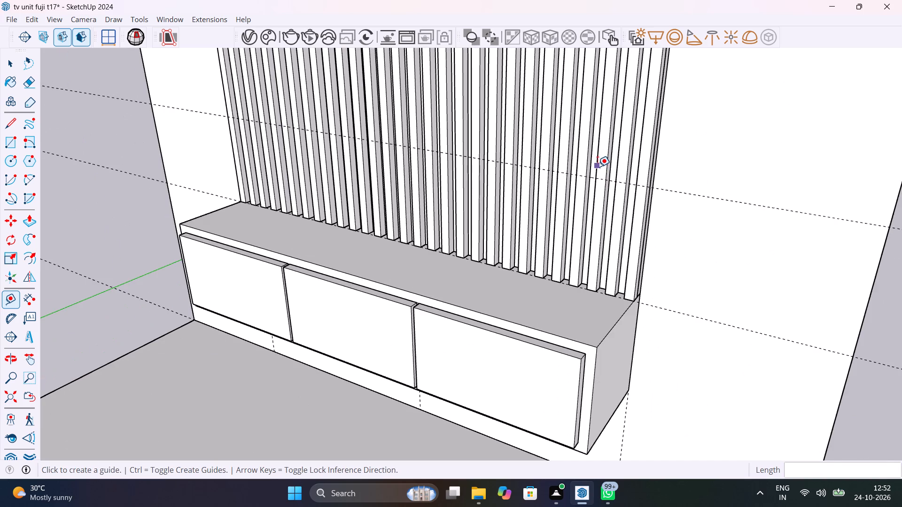
scroll(598, 167, up, 10)
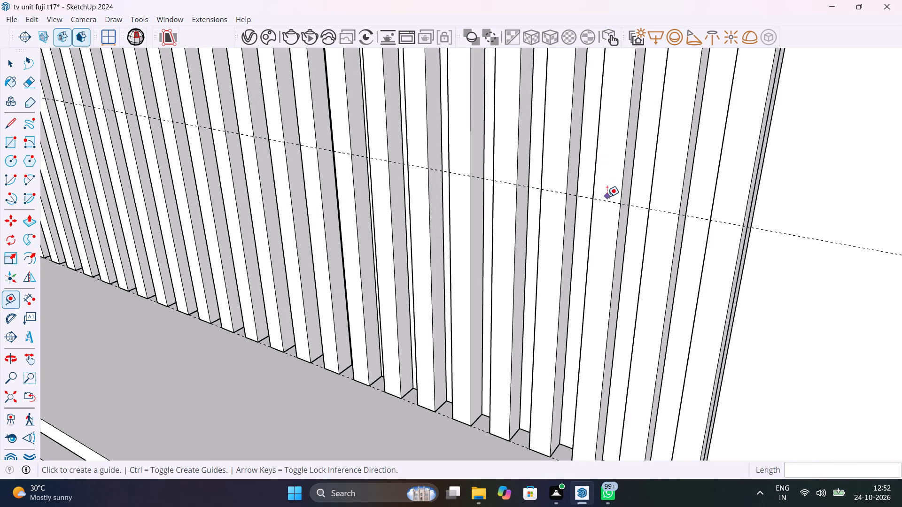
click(607, 199)
text(1')
key(Return)
text(1")
key(Return)
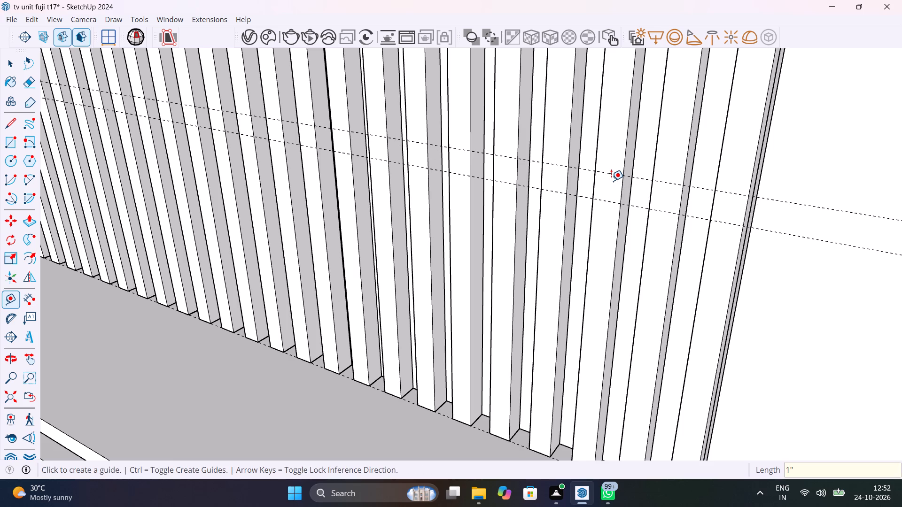
Add a second pair of horizontal guides across the strips, 1' above the first pair and 1" apart.
scroll(611, 181, down, 13)
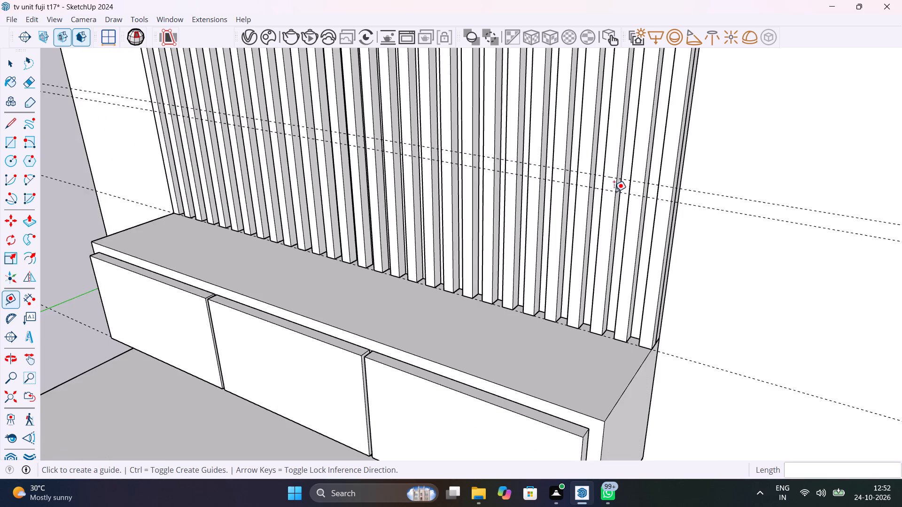
scroll(612, 179, up, 10)
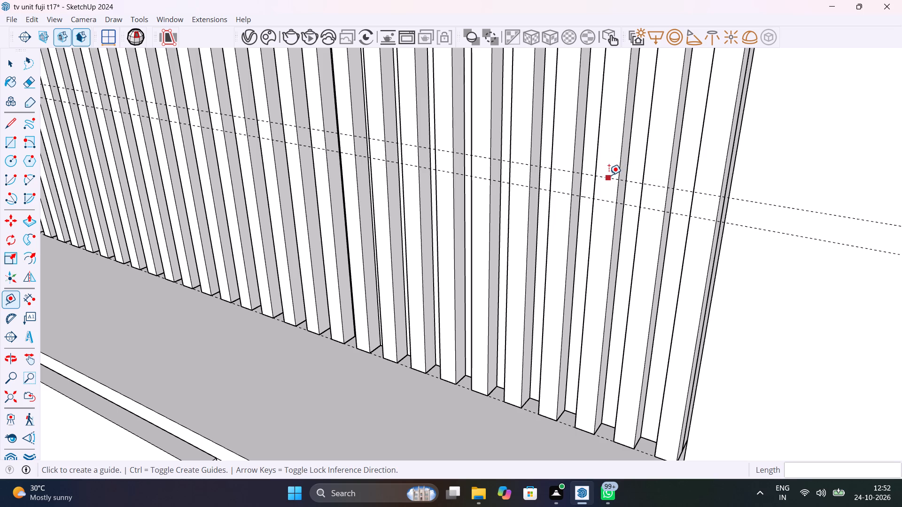
click(609, 175)
text(1')
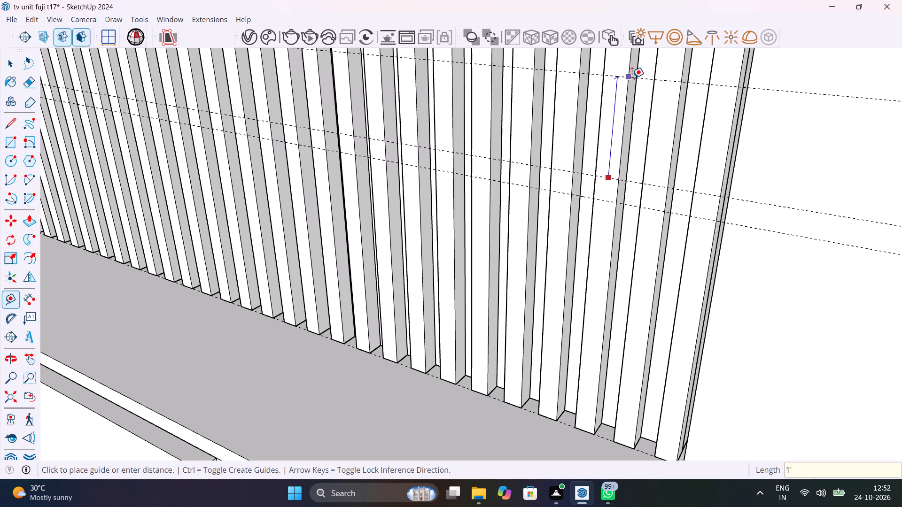
key(Return)
scroll(632, 78, down, 19)
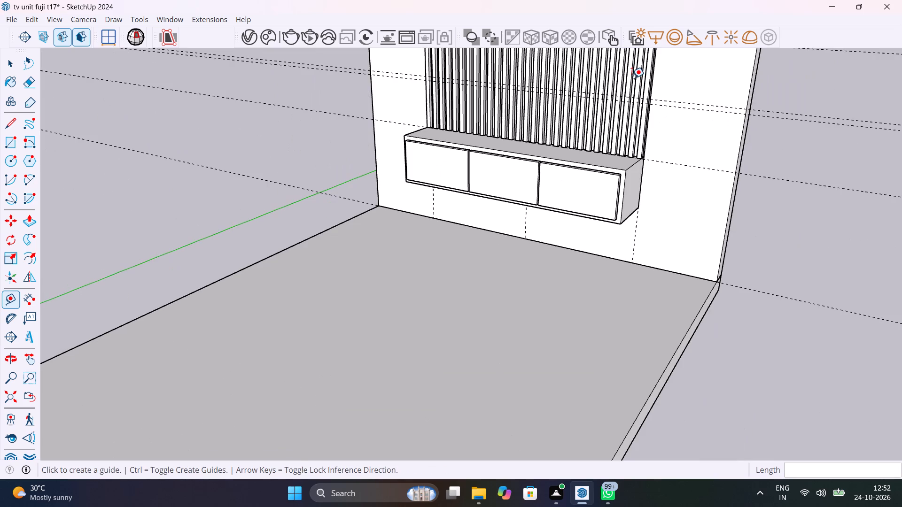
shift+middle_drag(632, 77, 592, 244)
scroll(596, 215, up, 8)
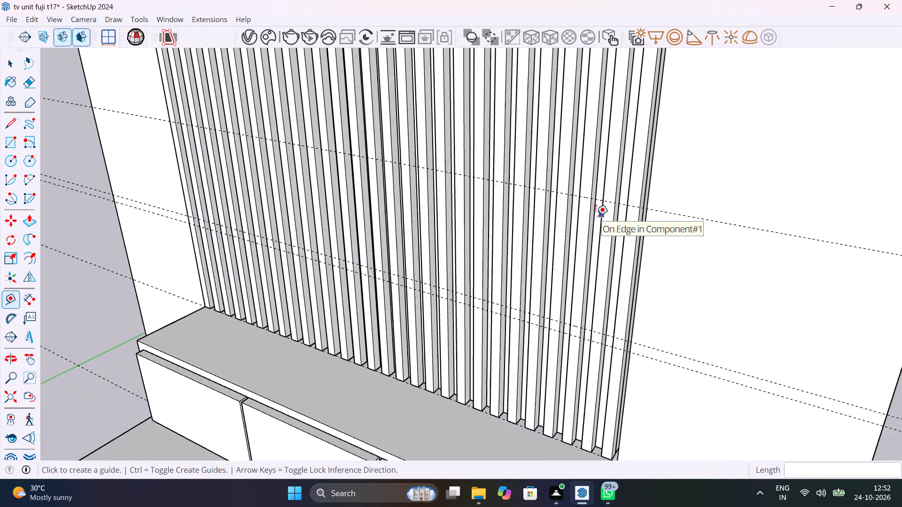
scroll(596, 215, up, 5)
click(577, 188)
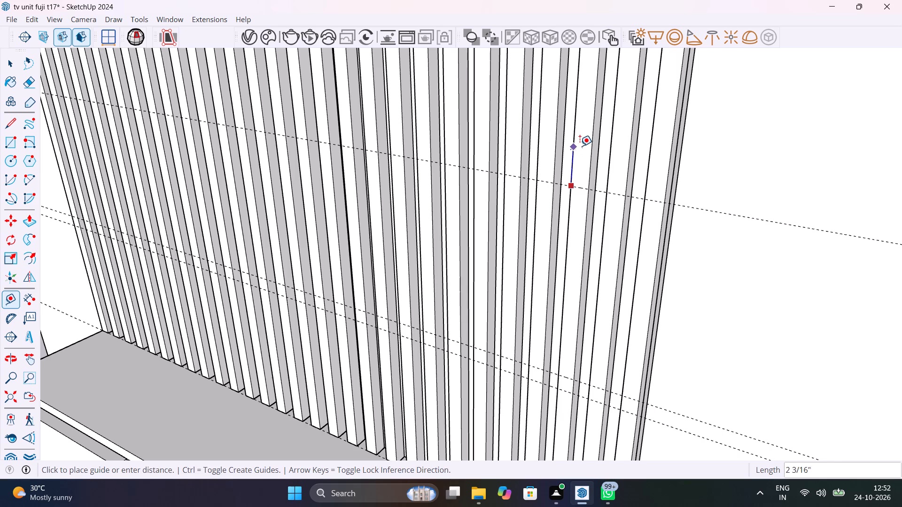
key(Escape)
click(582, 188)
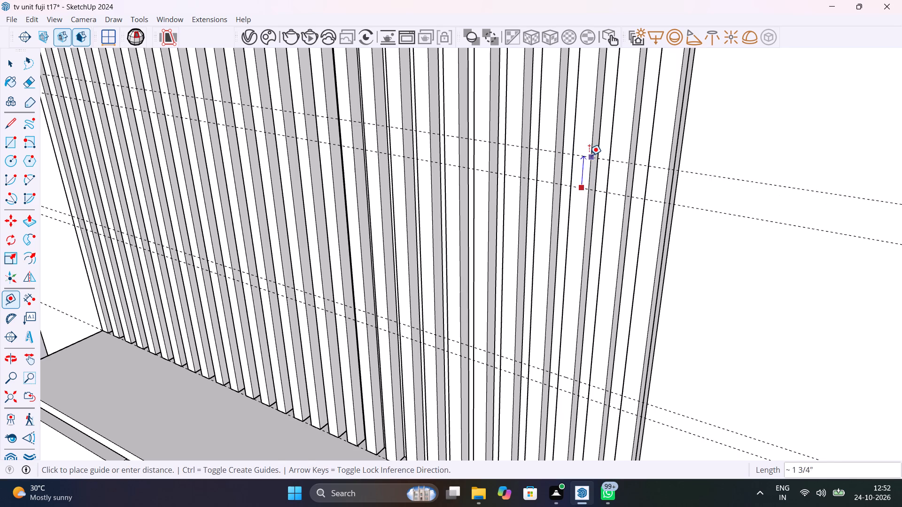
text(1")
key(Return)
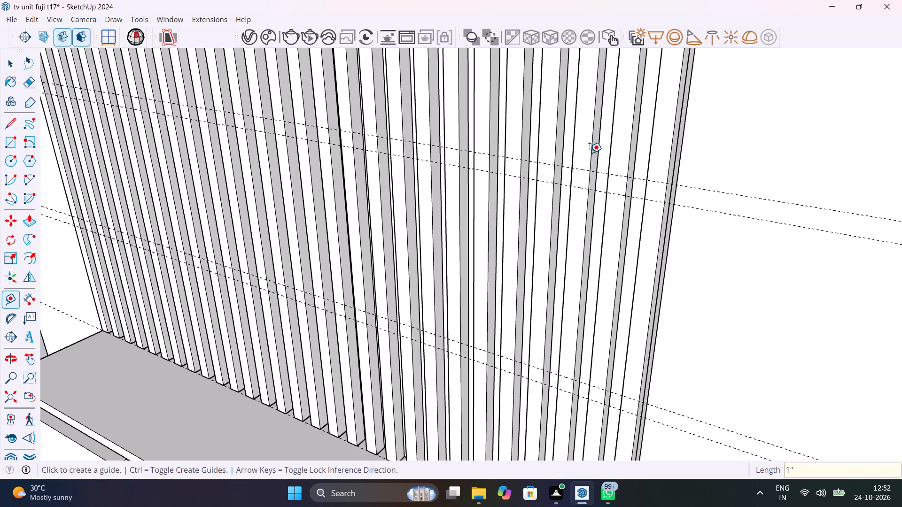
Add a third pair of horizontal guides across the strips, 1' above the second pair and 1" apart.
scroll(590, 153, down, 13)
scroll(590, 153, up, 16)
click(578, 178)
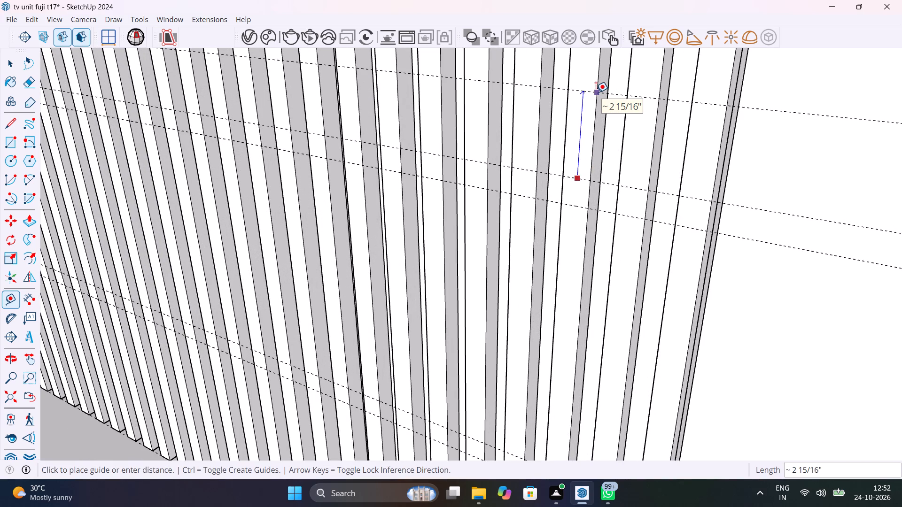
text(1')
key(Return)
scroll(596, 92, down, 2)
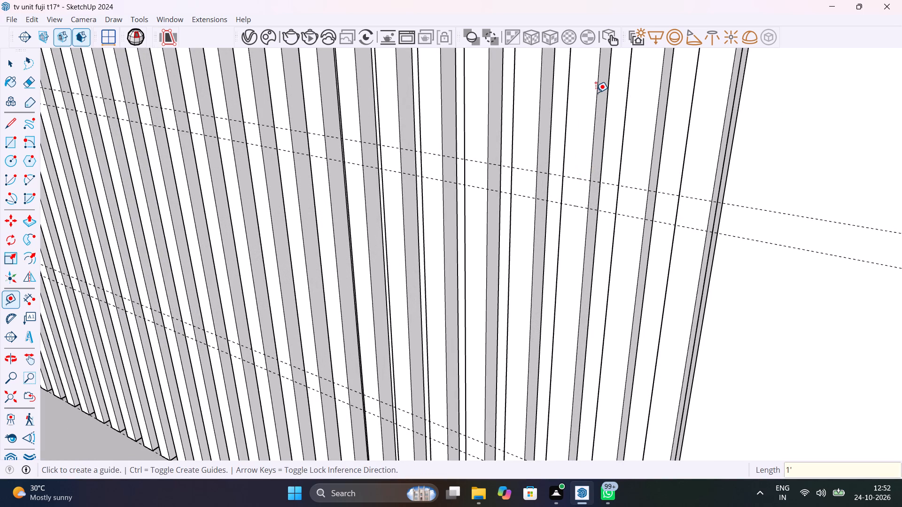
scroll(596, 92, down, 17)
shift+middle_drag(594, 132, 585, 241)
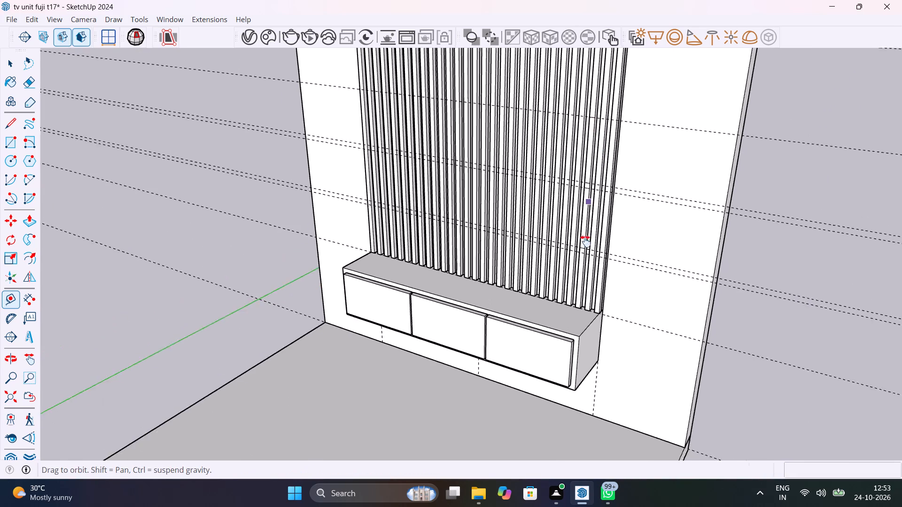
shift+middle_drag(585, 241, 580, 282)
shift+scroll(580, 282, down, 1)
scroll(576, 208, up, 14)
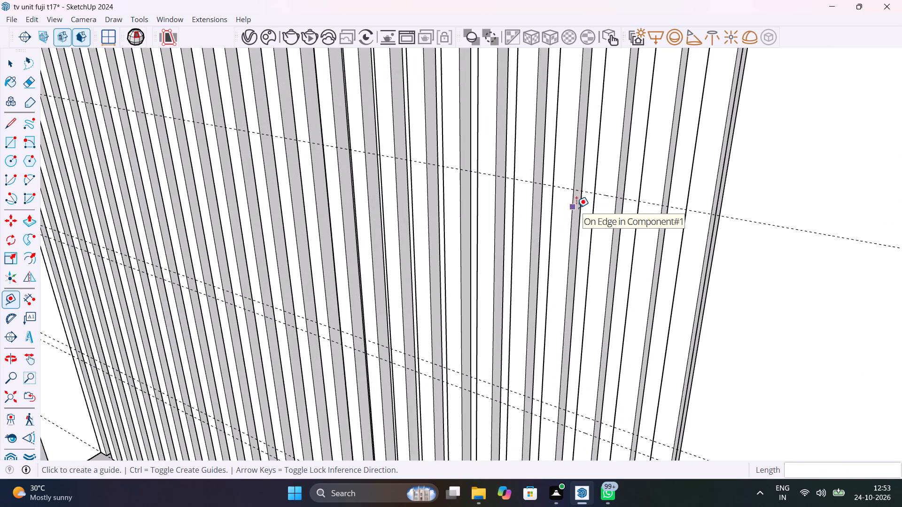
click(563, 185)
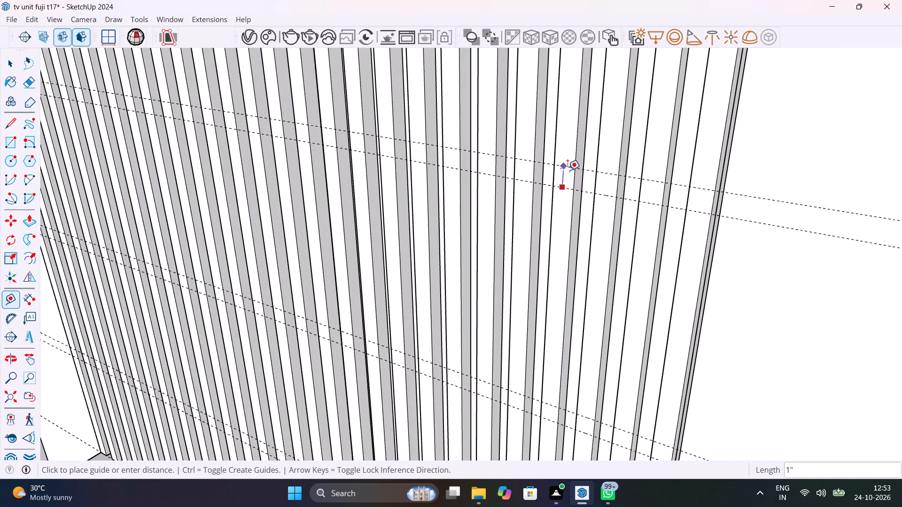
text(1")
key(Return)
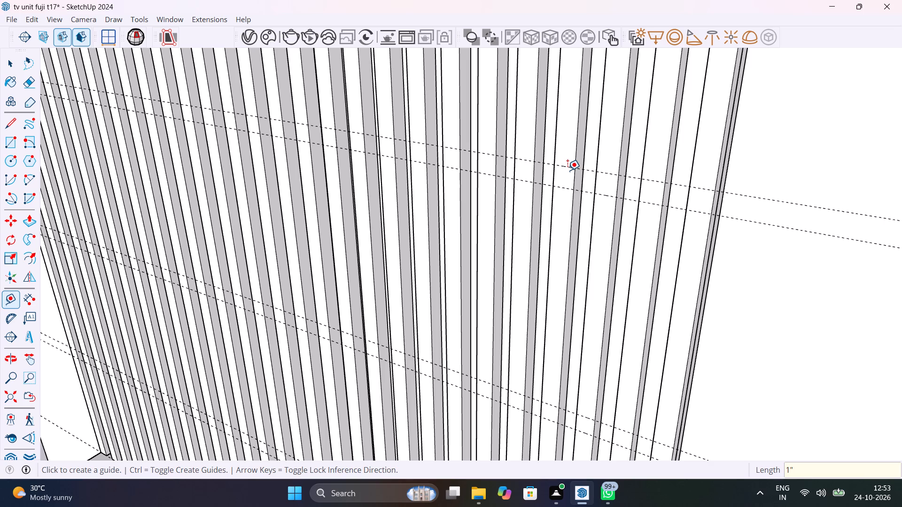
Place a vertical guide on the strip panel 1' inward from the right end strip's outer edge.
scroll(568, 170, down, 8)
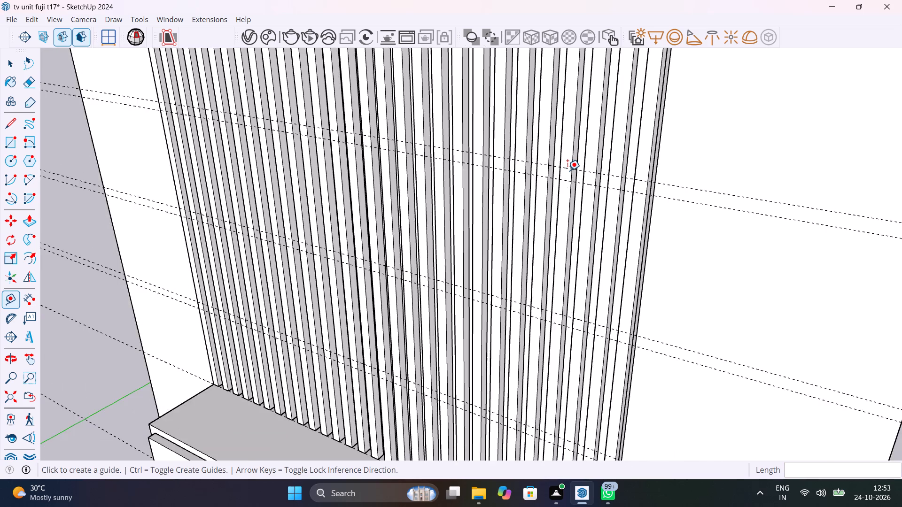
scroll(568, 170, down, 3)
middle_drag(705, 193, 790, 148)
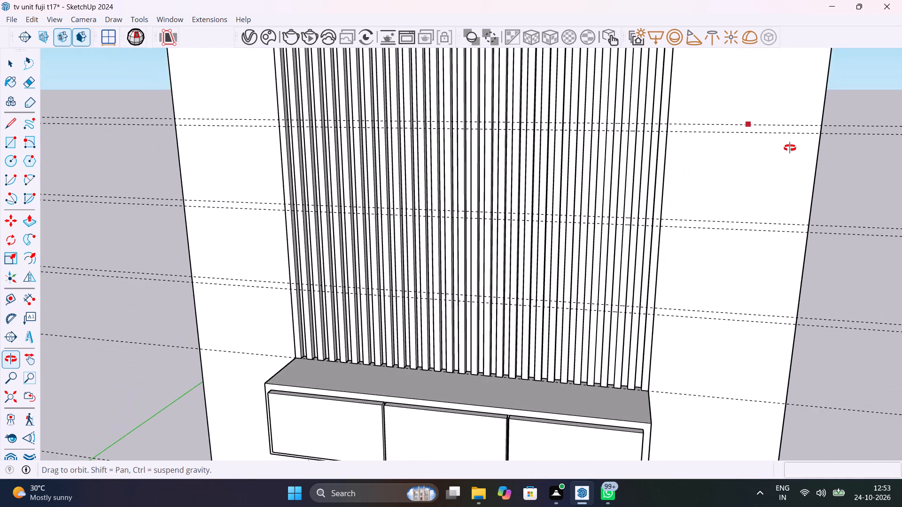
middle_drag(790, 148, 788, 169)
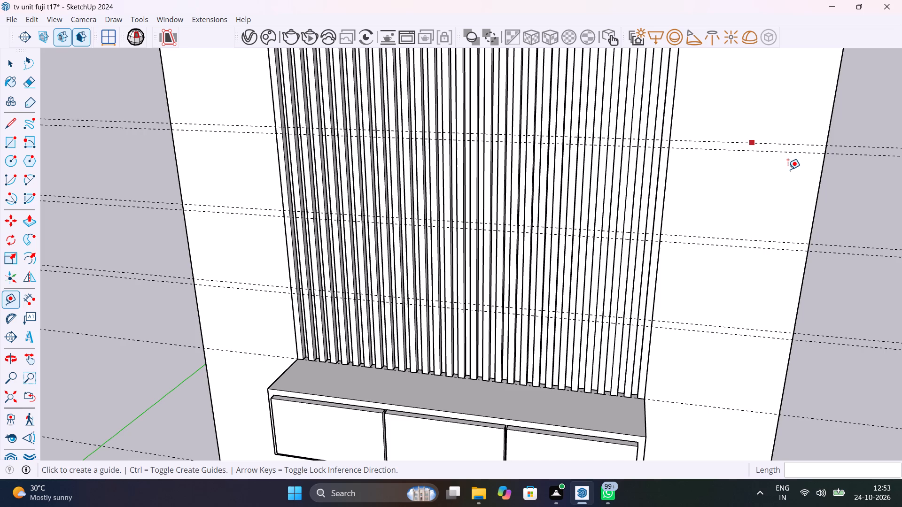
click(662, 196)
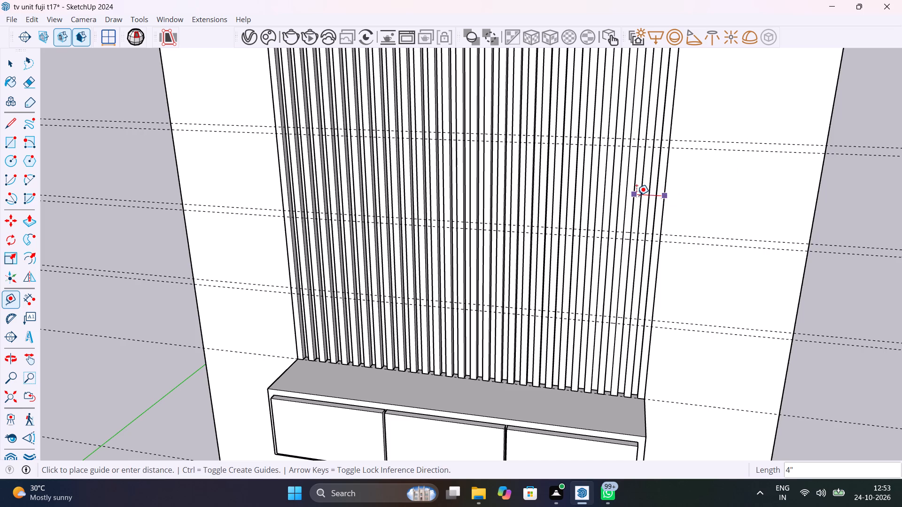
key(Escape)
scroll(655, 182, up, 6)
click(676, 184)
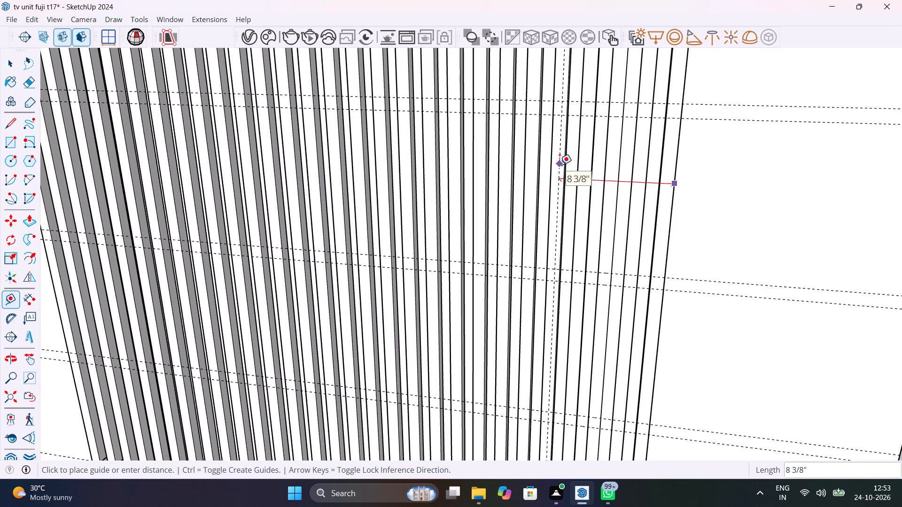
text(1')
key(Return)
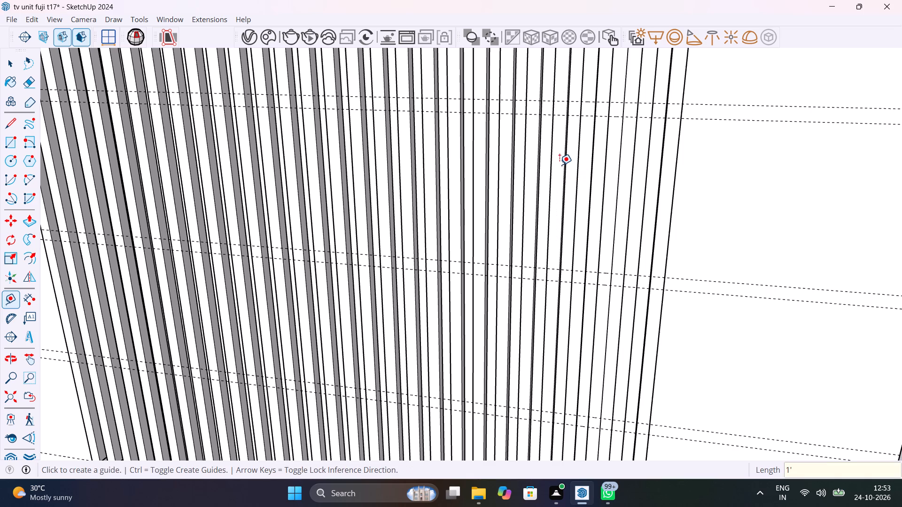
Place another vertical guide 1' inward from the right end strip's outer edge, through the seventh strip's top front corner.
scroll(560, 165, down, 11)
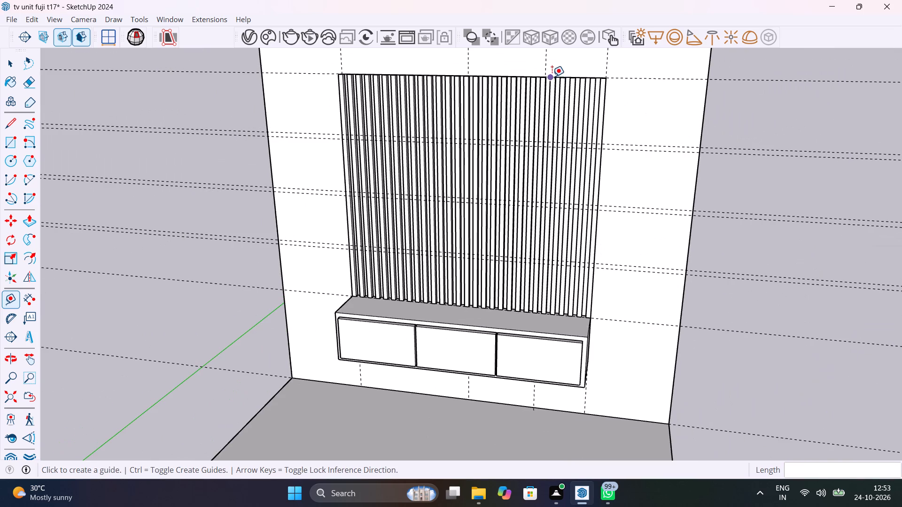
scroll(552, 77, up, 19)
middle_drag(532, 99, 548, 161)
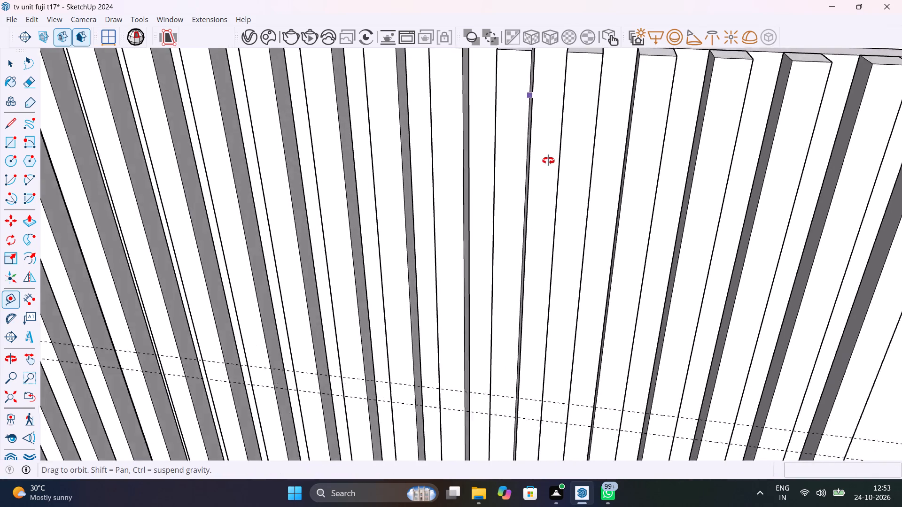
middle_drag(548, 161, 558, 169)
scroll(558, 169, down, 11)
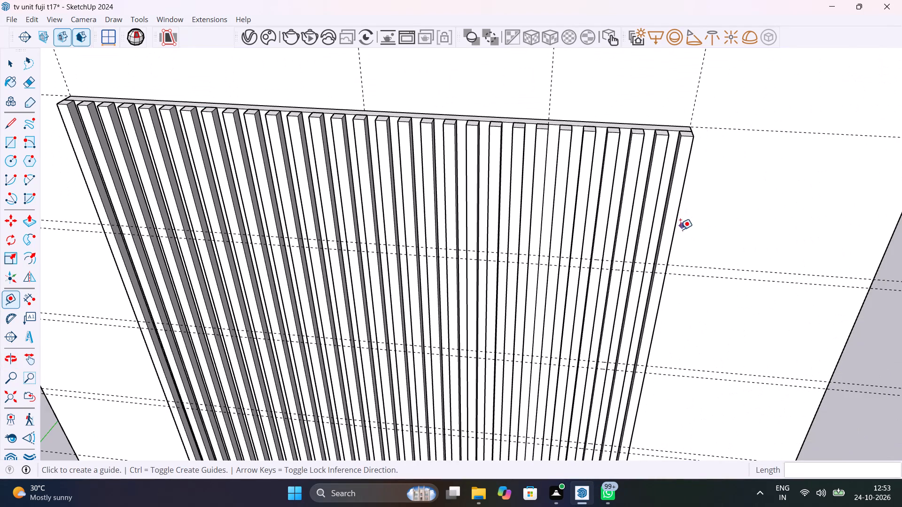
click(672, 240)
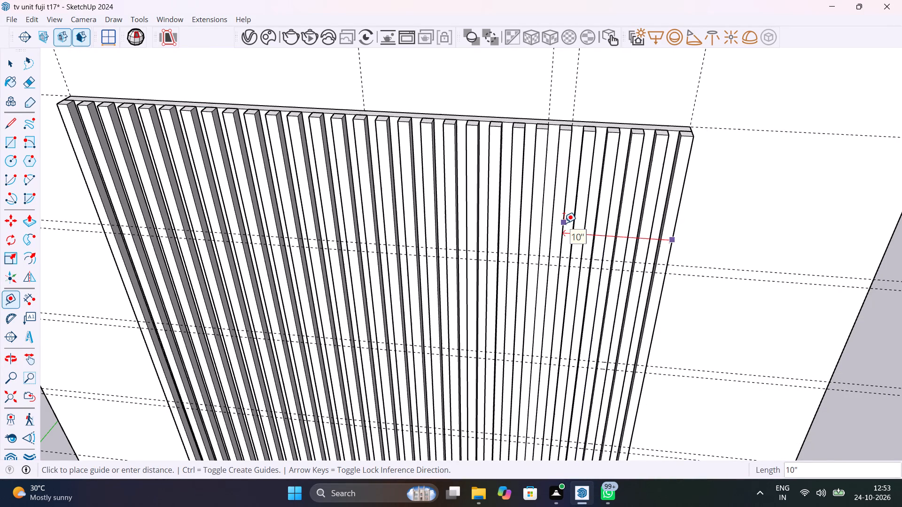
scroll(564, 223, up, 8)
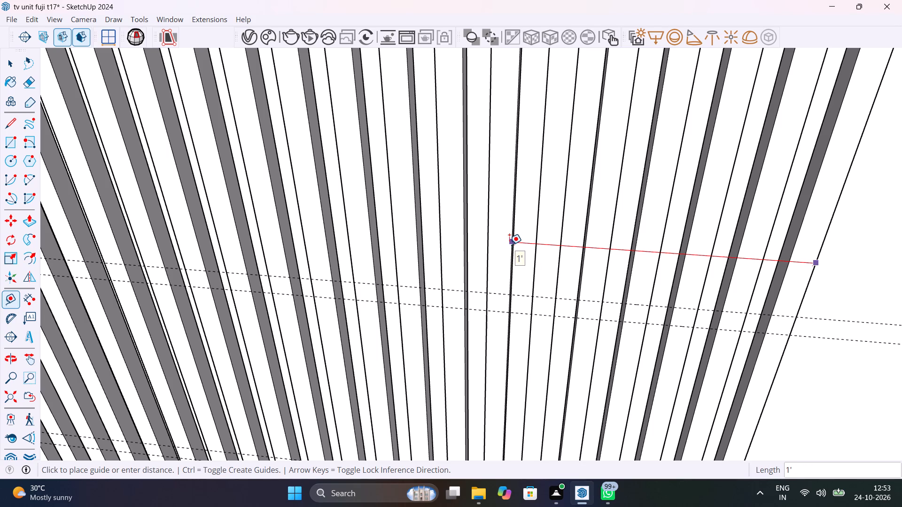
shift+middle_drag(509, 245, 513, 373)
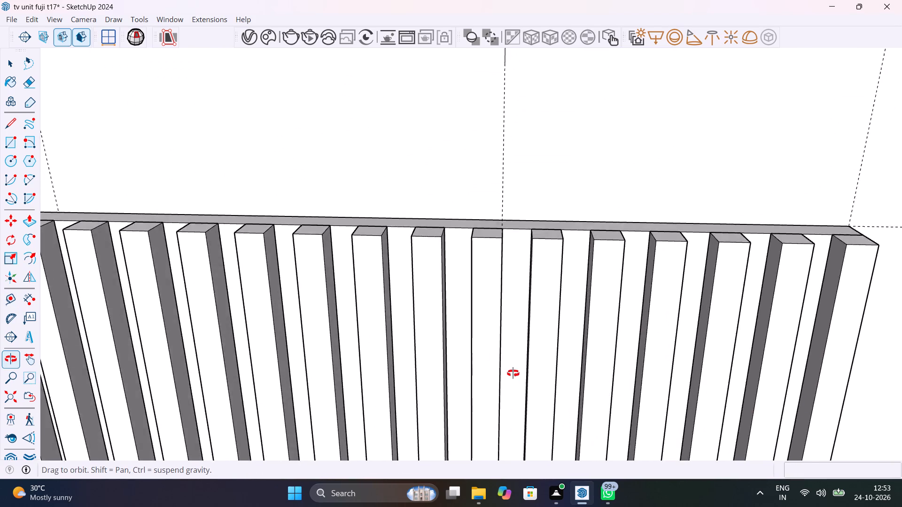
shift+middle_drag(513, 373, 525, 219)
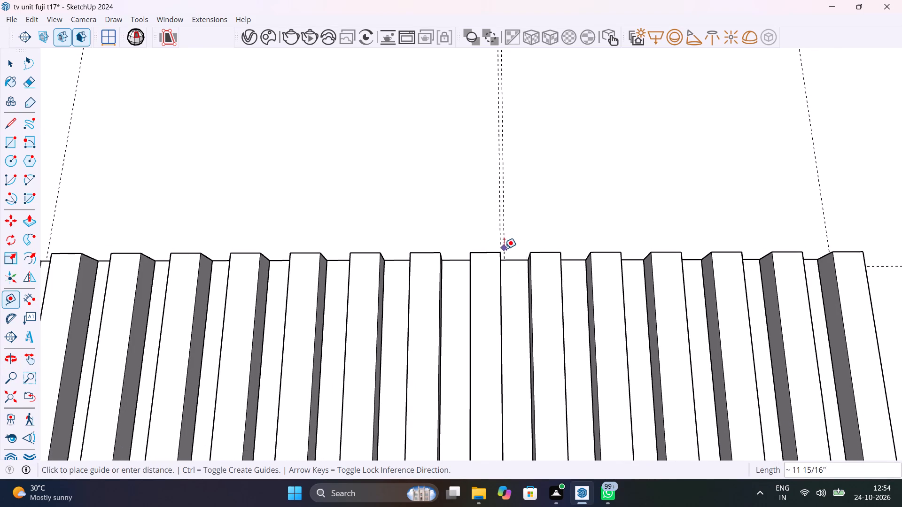
click(498, 253)
scroll(504, 296, down, 4)
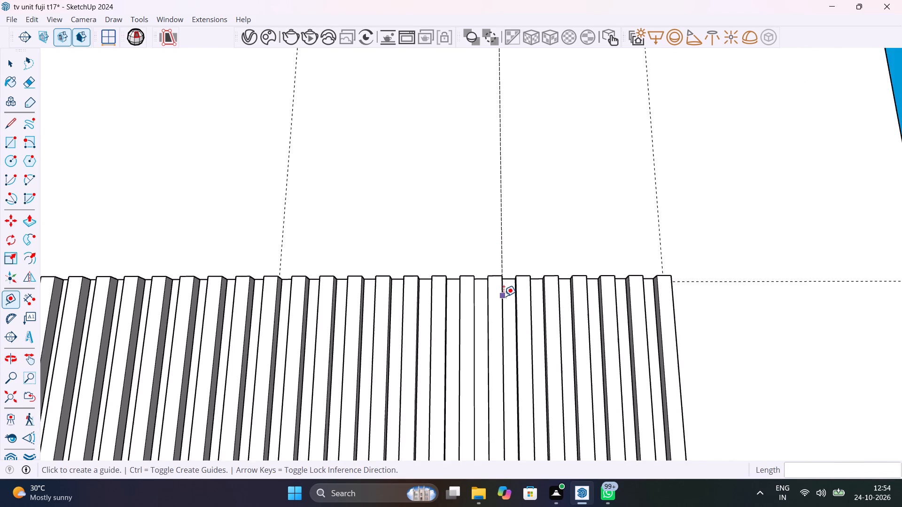
scroll(504, 296, down, 15)
scroll(511, 361, up, 5)
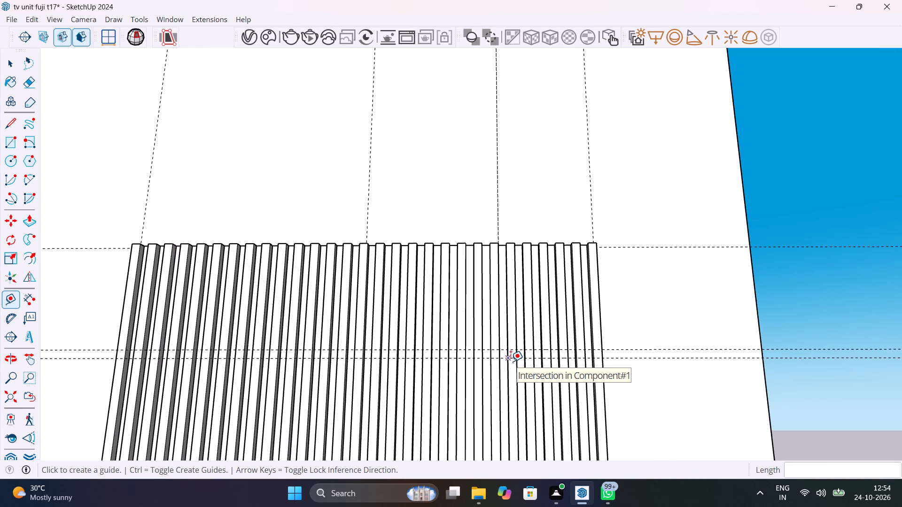
Draw a 1' by 1" rectangle across the right-end strips, between the topmost 1" guide pair and from the vertical guide to the outer edge.
scroll(511, 361, up, 5)
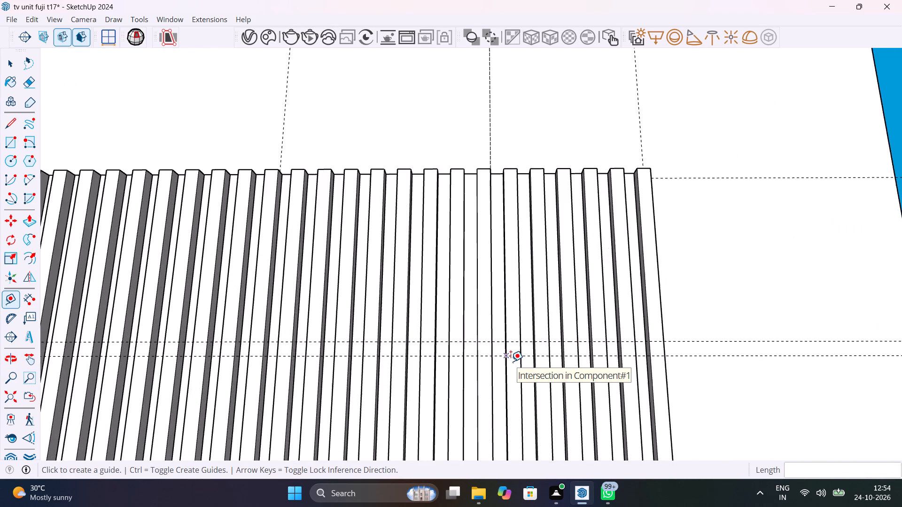
scroll(511, 361, up, 1)
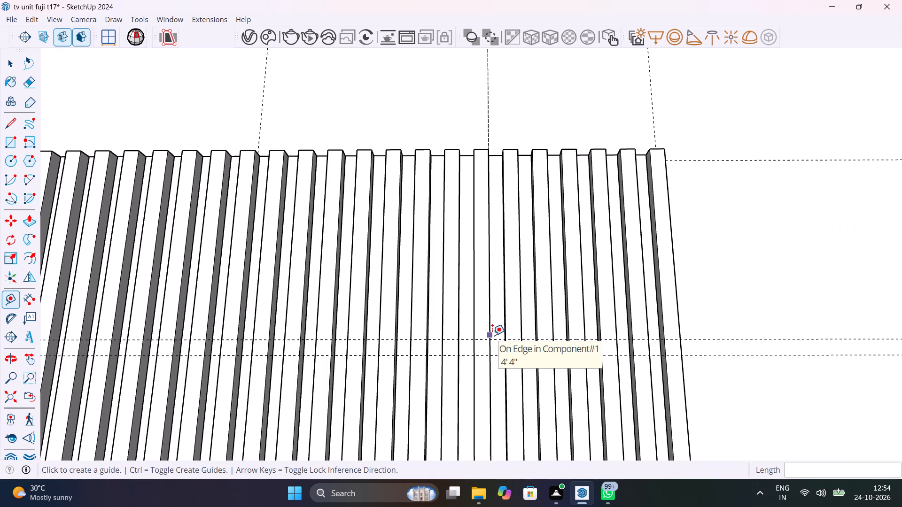
key(r)
click(492, 337)
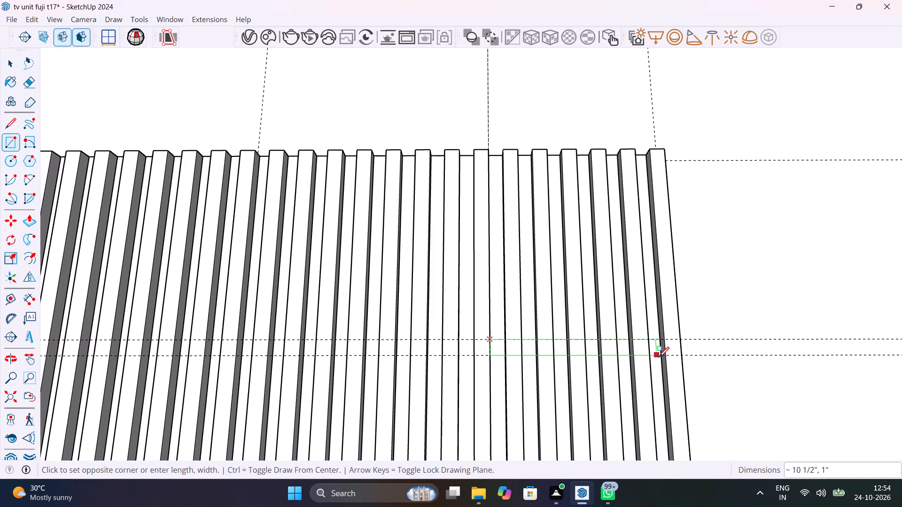
click(683, 355)
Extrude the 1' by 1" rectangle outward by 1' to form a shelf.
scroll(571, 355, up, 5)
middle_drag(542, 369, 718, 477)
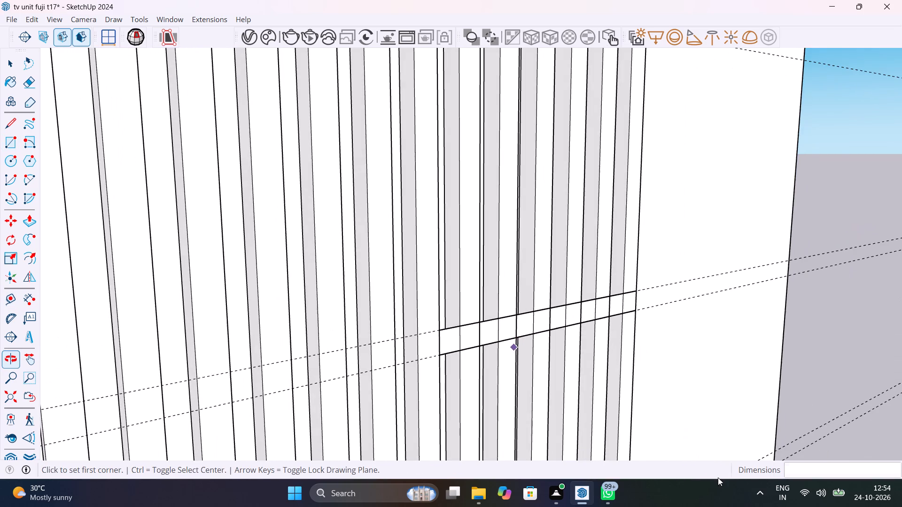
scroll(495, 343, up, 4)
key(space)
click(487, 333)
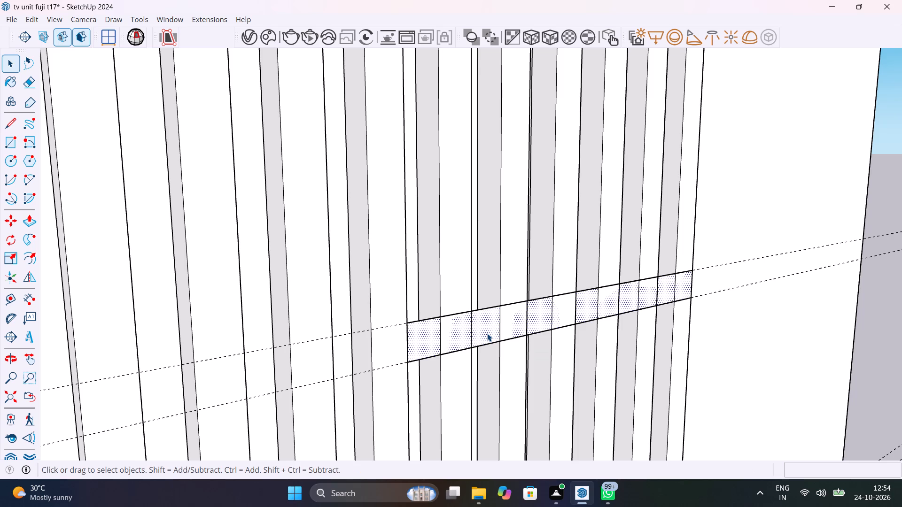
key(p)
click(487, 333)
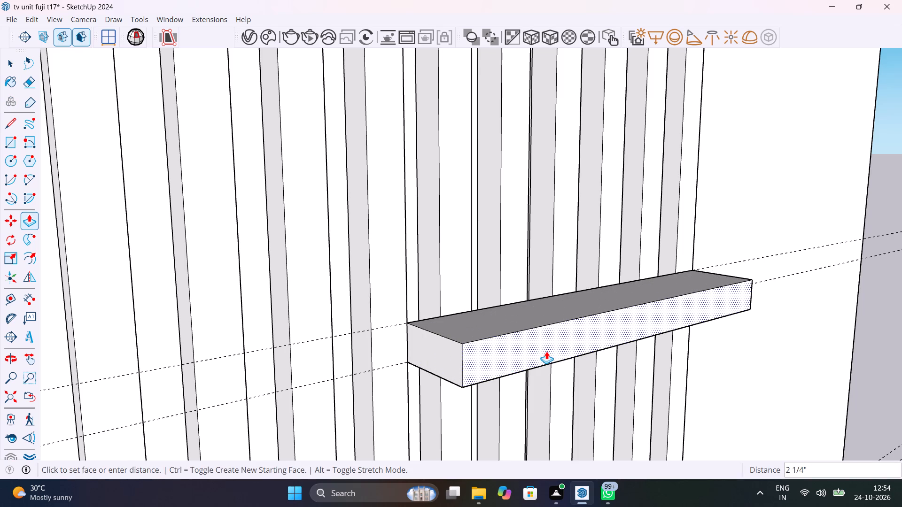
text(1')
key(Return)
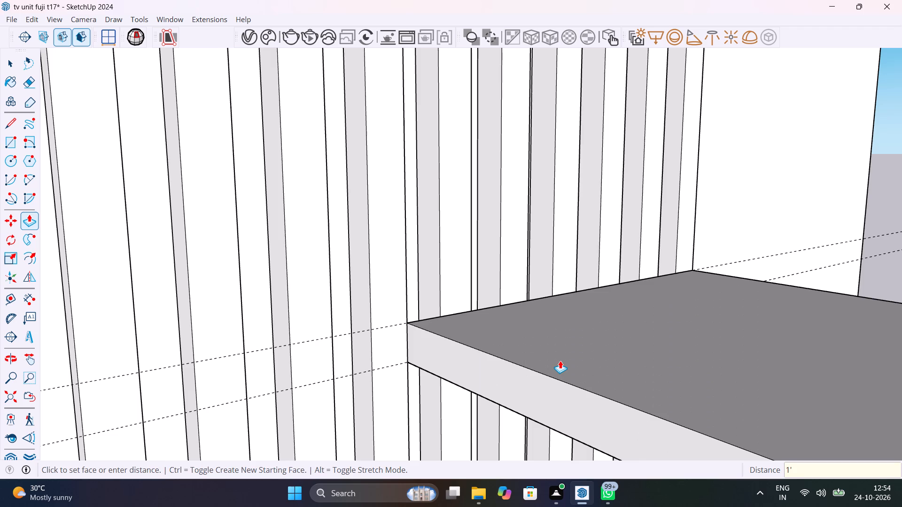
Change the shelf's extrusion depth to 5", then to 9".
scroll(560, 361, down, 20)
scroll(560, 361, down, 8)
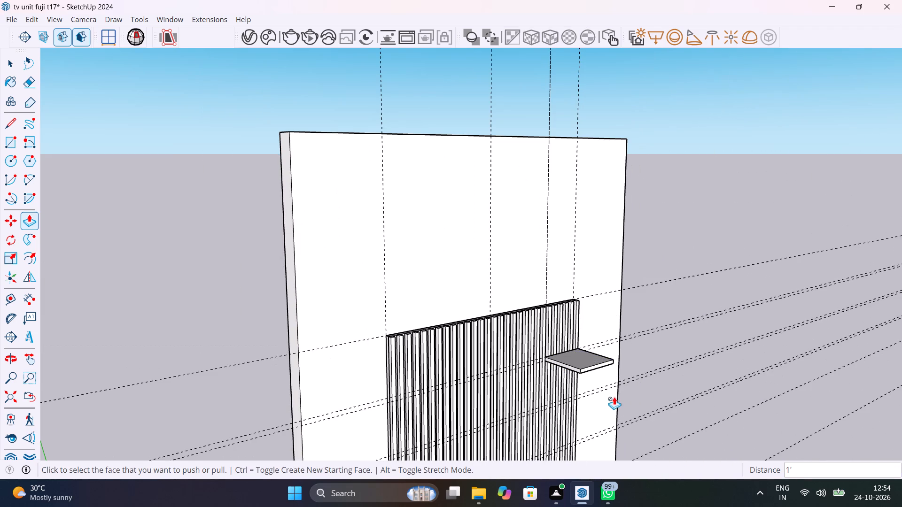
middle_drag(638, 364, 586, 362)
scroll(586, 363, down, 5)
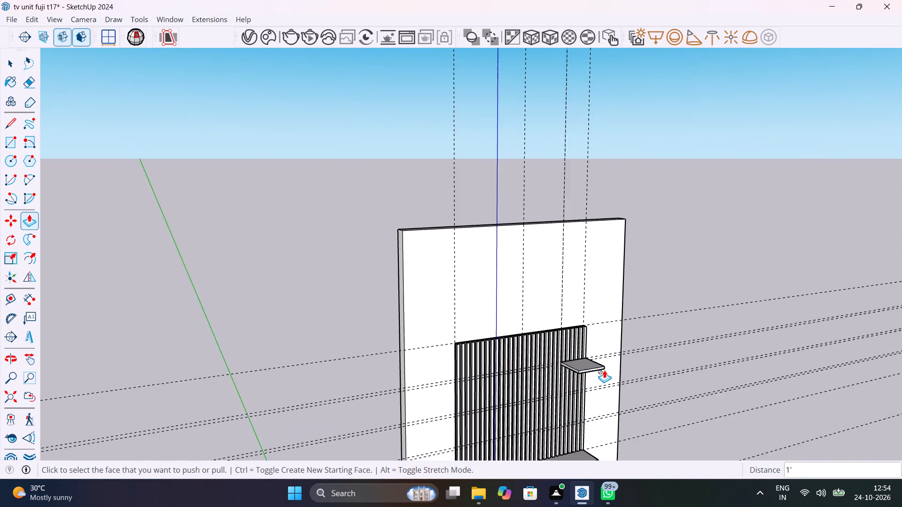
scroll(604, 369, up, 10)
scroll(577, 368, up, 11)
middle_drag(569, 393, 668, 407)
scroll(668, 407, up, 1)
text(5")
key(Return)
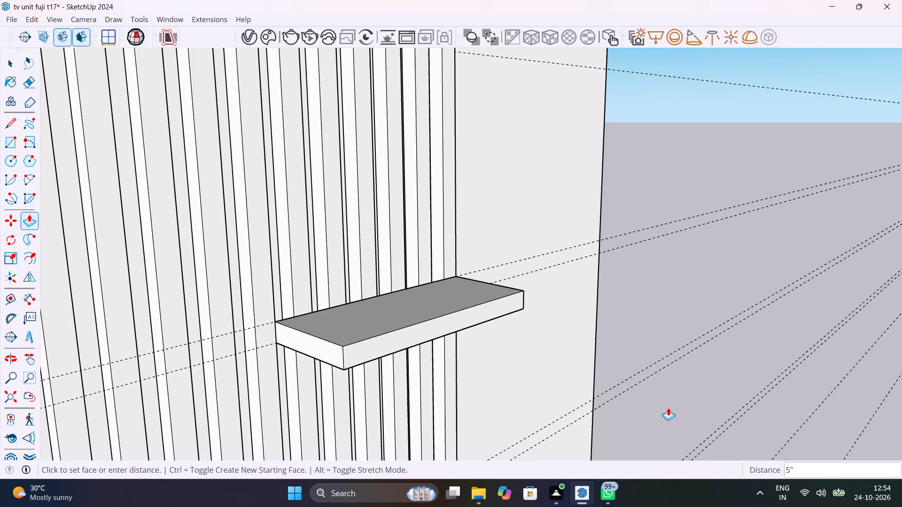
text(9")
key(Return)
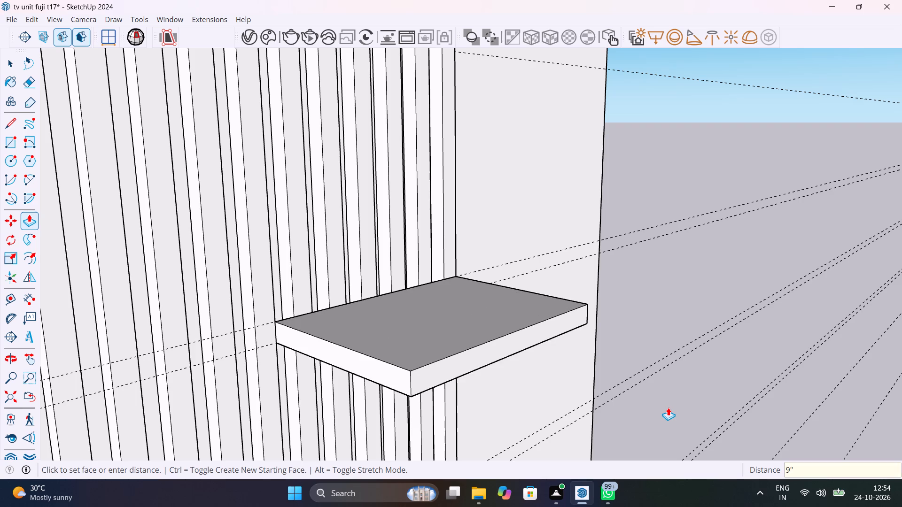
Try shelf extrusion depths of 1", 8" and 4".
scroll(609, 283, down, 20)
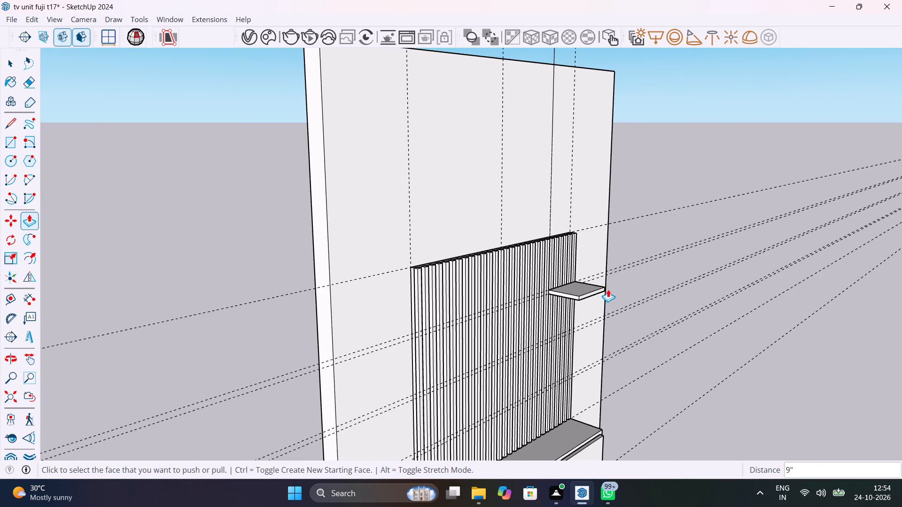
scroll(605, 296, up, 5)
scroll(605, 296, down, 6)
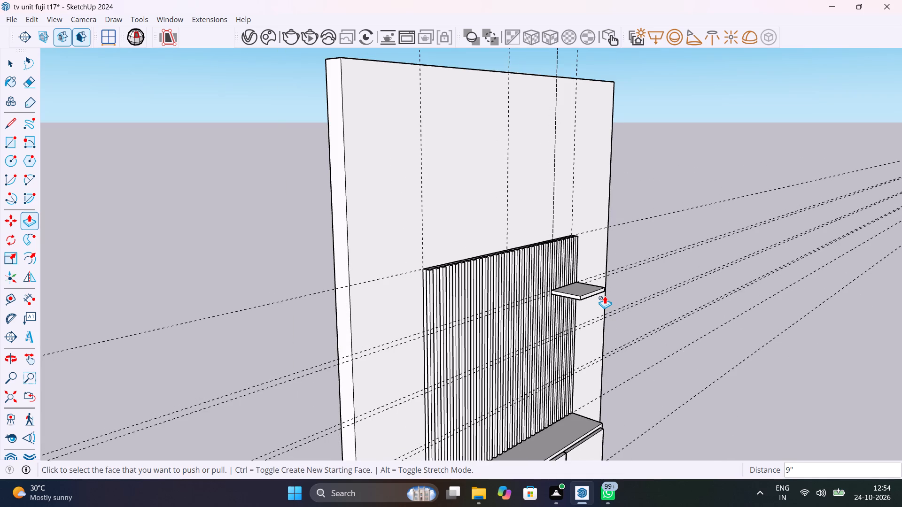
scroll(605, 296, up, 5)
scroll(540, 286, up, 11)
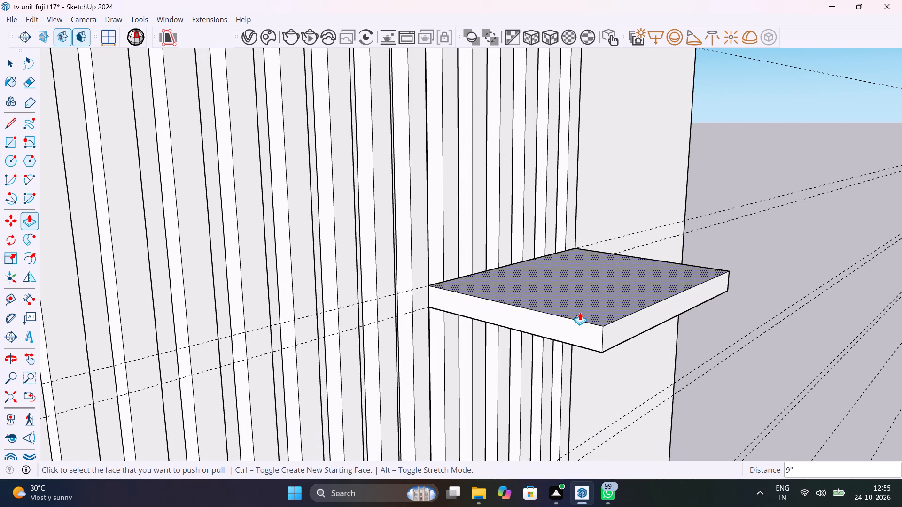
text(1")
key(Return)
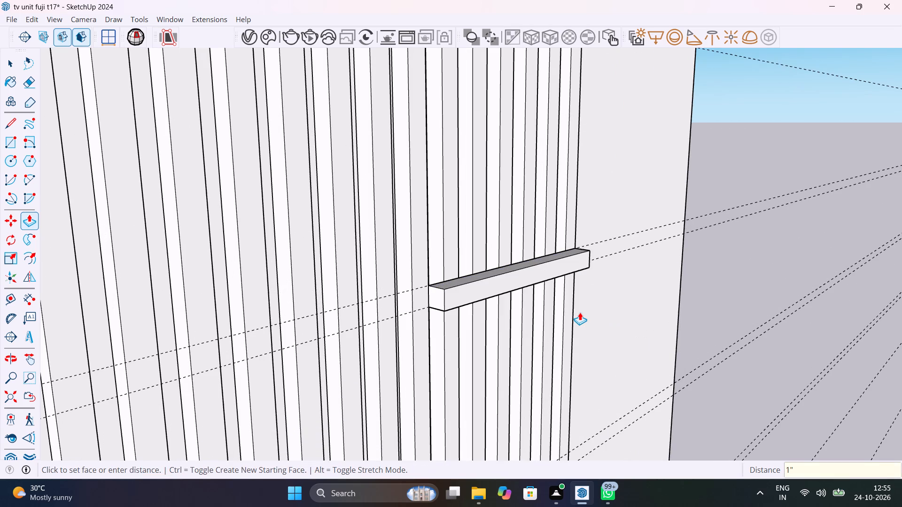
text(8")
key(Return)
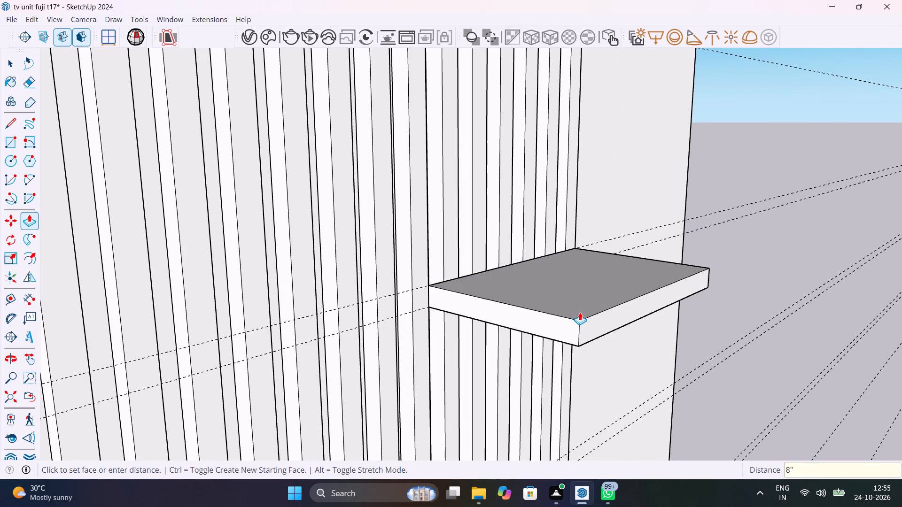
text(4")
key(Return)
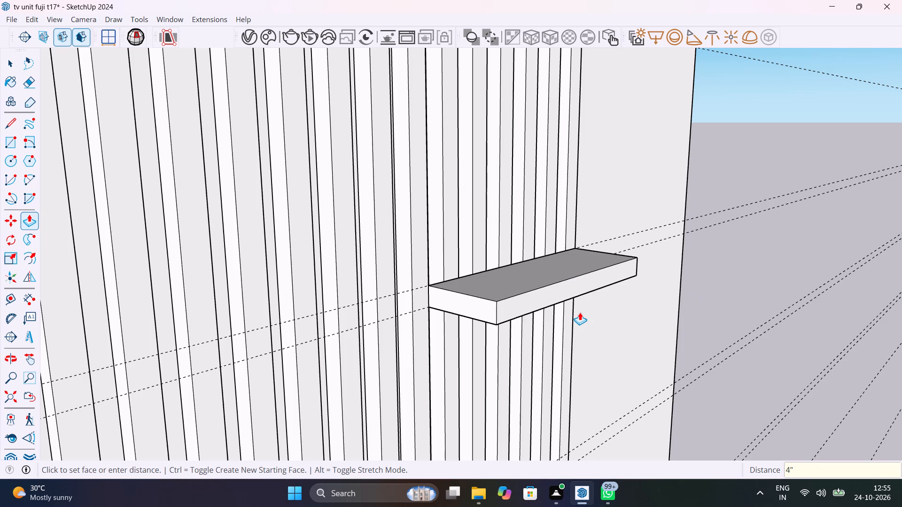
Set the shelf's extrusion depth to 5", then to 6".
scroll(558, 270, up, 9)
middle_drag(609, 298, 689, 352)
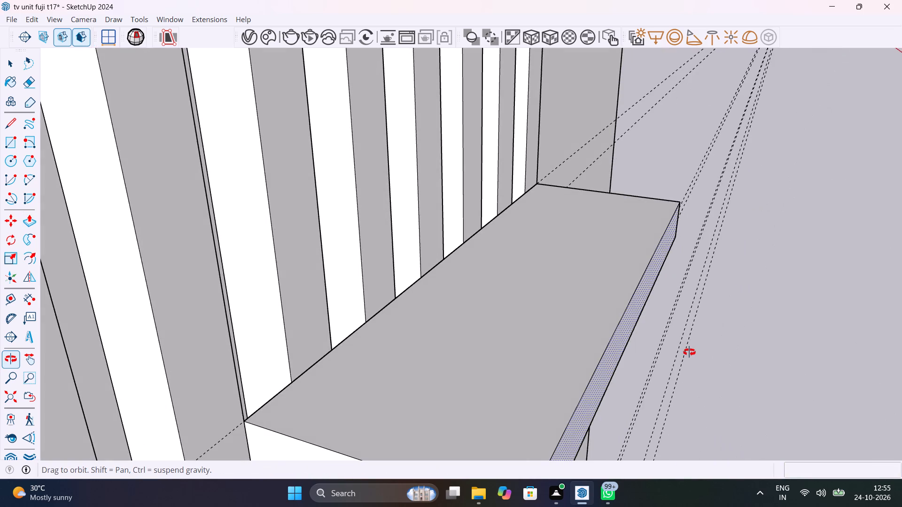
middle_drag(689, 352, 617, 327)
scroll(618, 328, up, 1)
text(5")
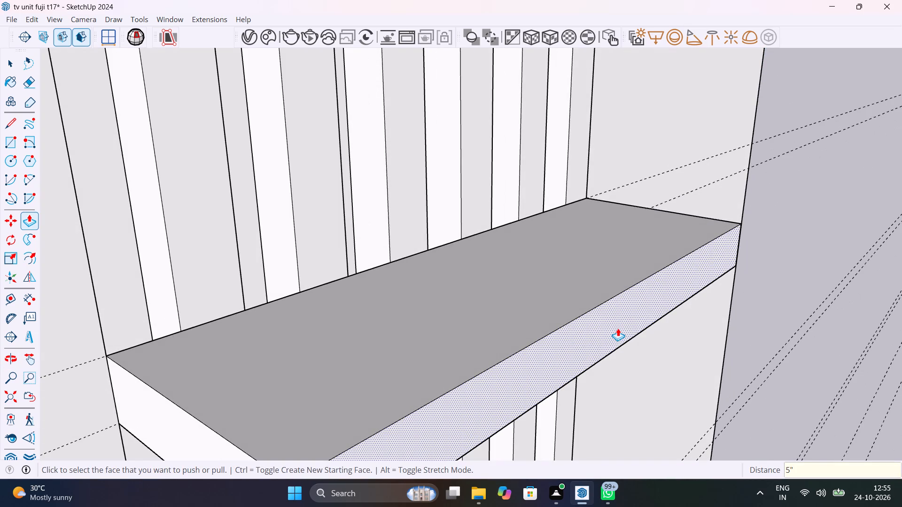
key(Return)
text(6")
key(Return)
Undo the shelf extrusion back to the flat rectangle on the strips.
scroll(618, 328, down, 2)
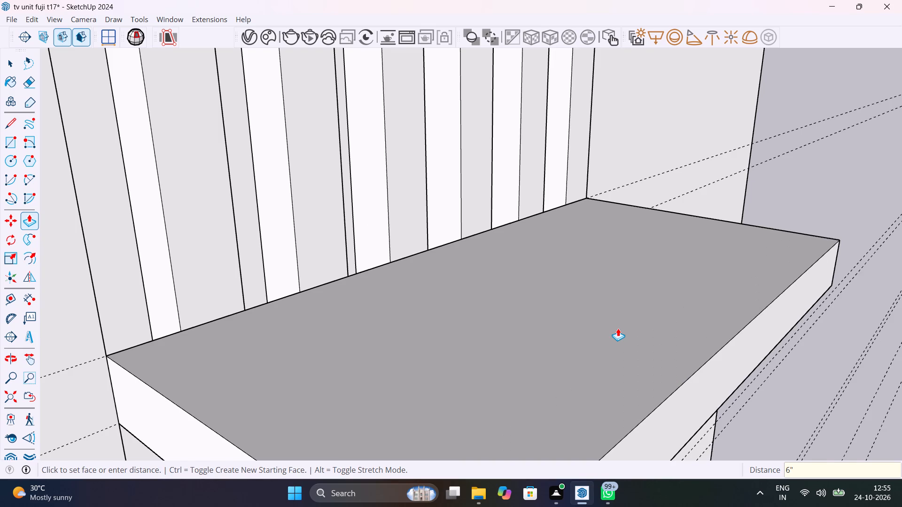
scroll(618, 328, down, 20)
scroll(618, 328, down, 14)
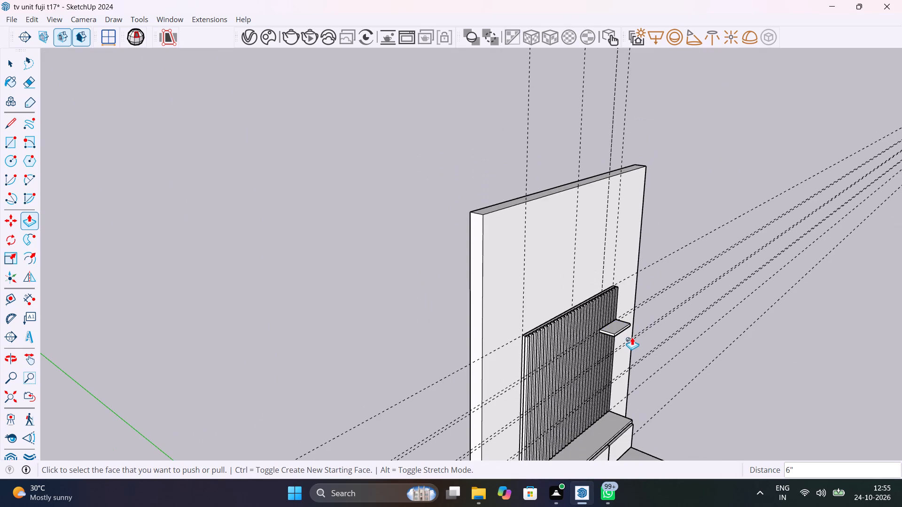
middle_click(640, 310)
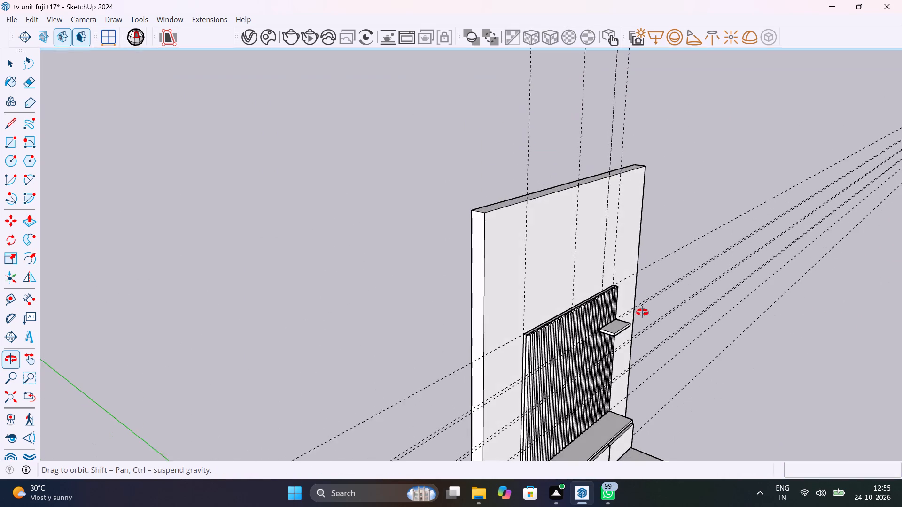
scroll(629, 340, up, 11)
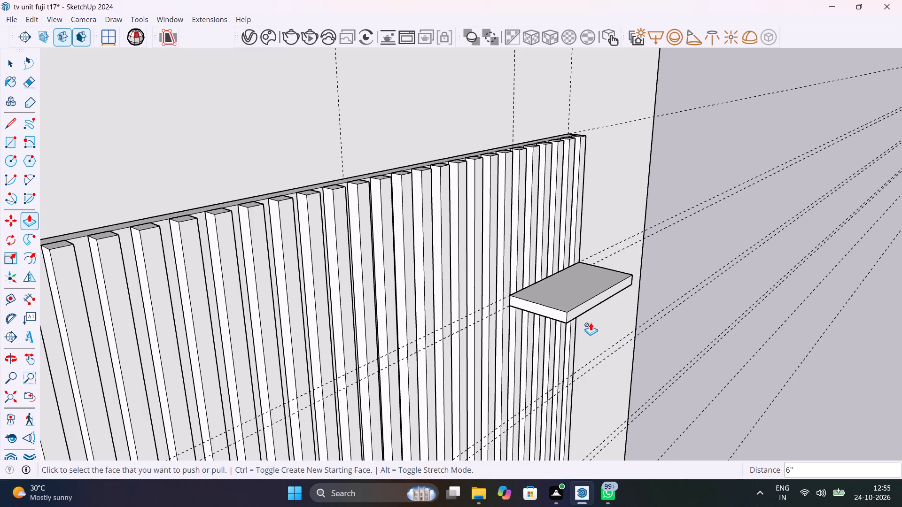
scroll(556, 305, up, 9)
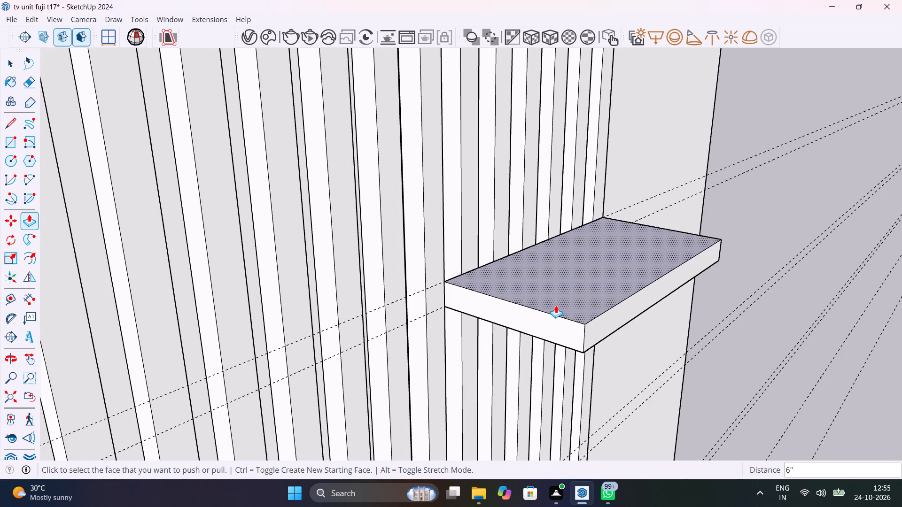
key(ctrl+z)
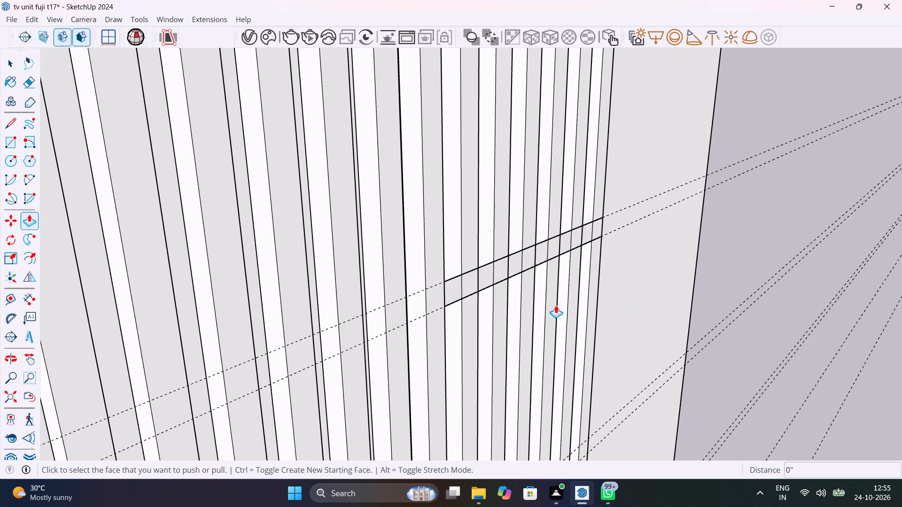
Make the flat 1' by 1" rectangle, with its edges, into a component.
key(space)
click(482, 283)
double_click(482, 283)
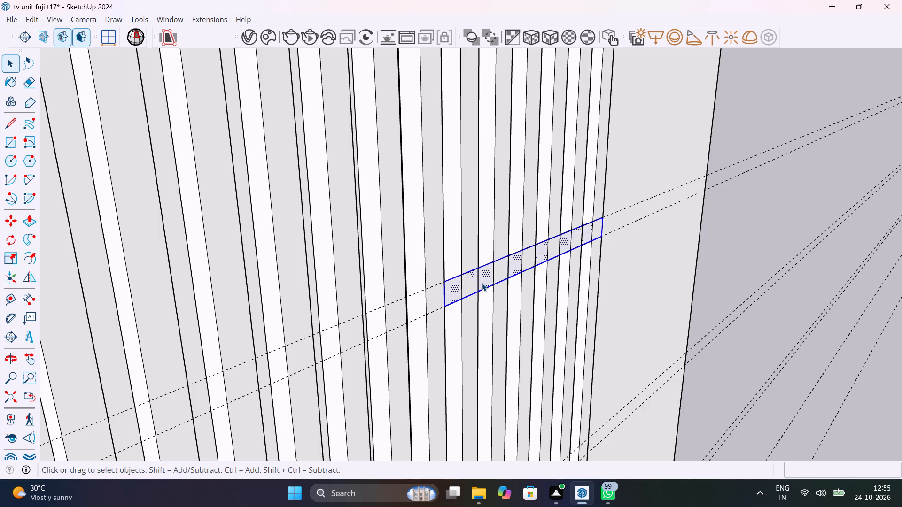
right_click(482, 283)
click(539, 100)
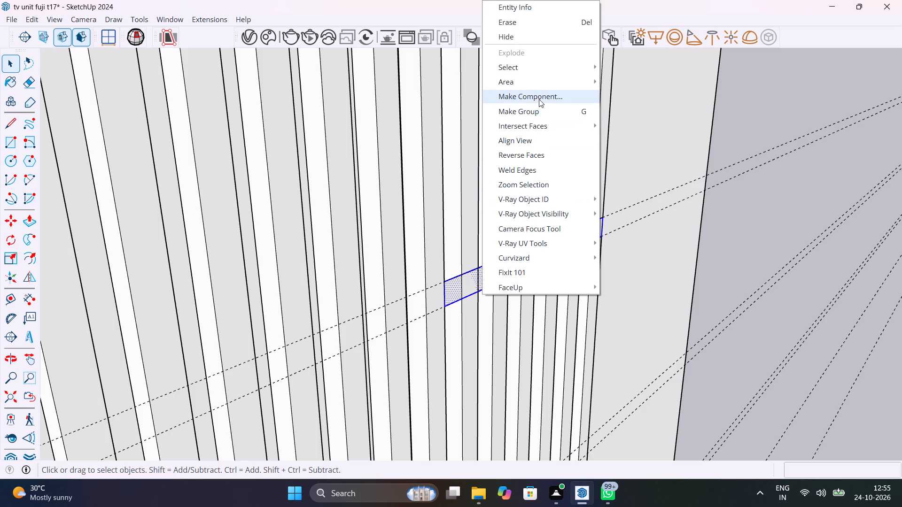
click(466, 391)
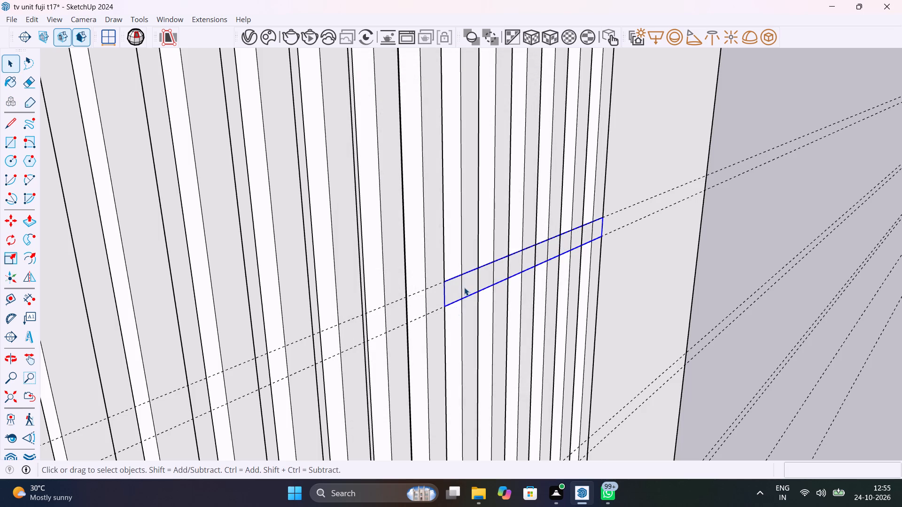
double_click(464, 287)
click(738, 261)
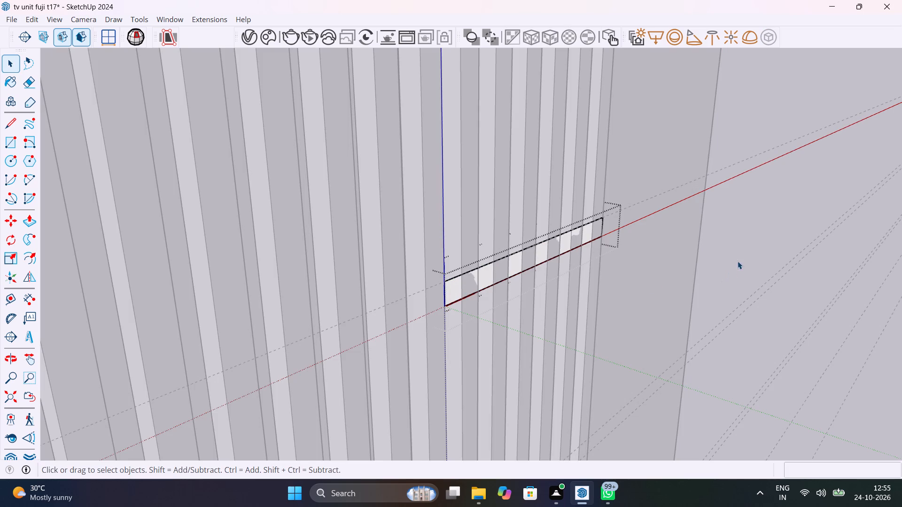
Copy the flat shelf component 1' 1" straight down onto the middle pair of horizontal guides.
click(500, 273)
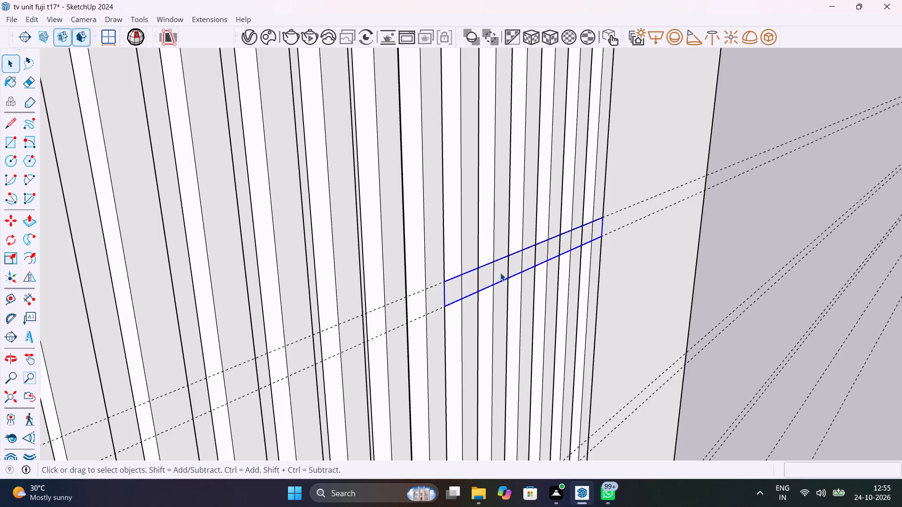
key(m)
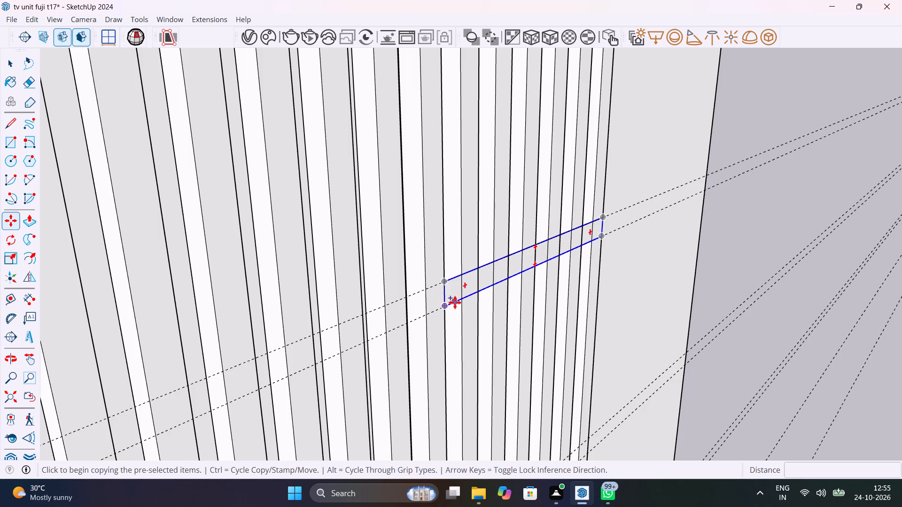
click(448, 283)
shift+middle_drag(490, 357, 490, 357)
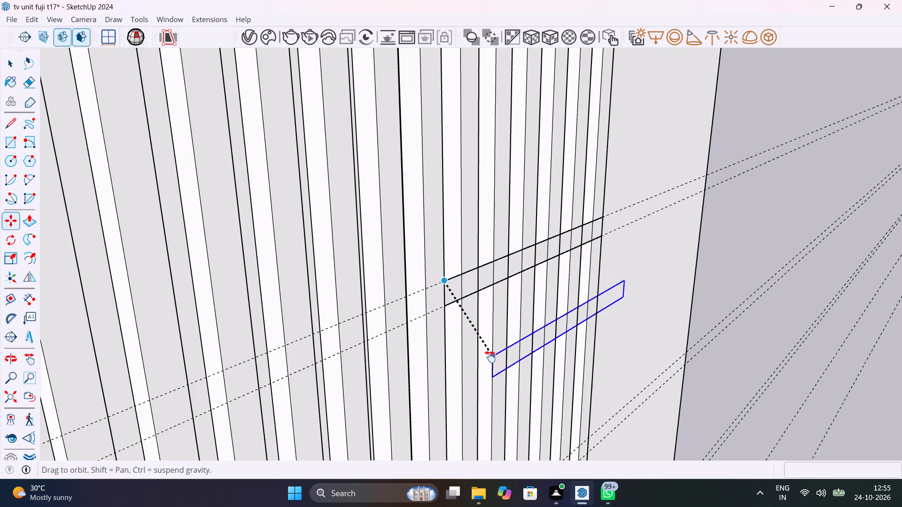
shift+middle_drag(490, 357, 498, 253)
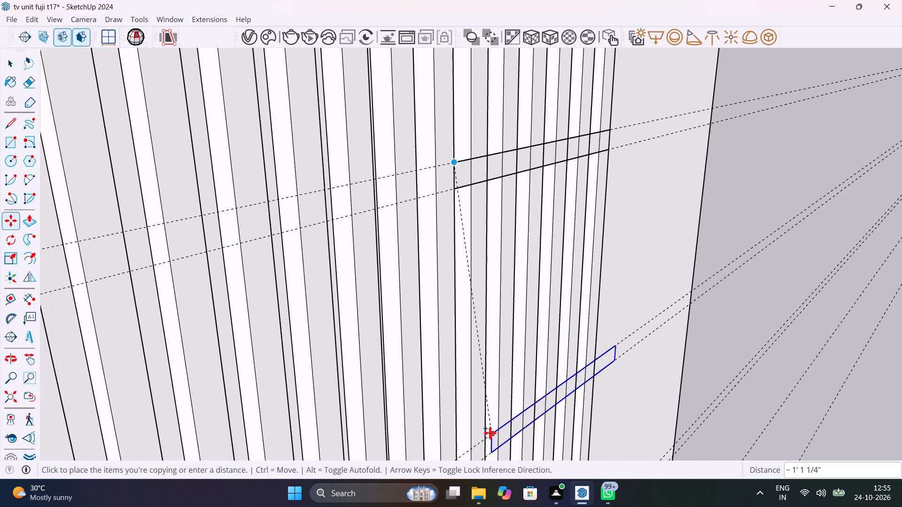
shift+middle_drag(490, 436, 473, 310)
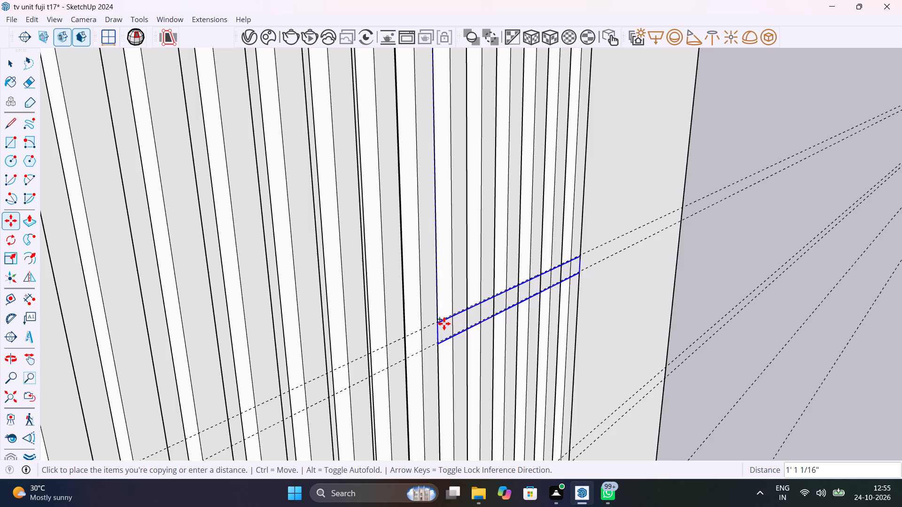
scroll(444, 323, up, 5)
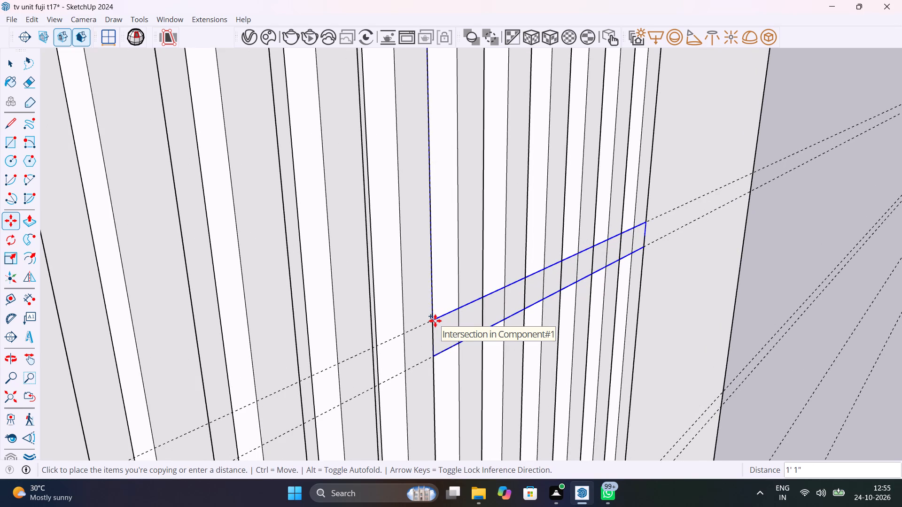
click(435, 321)
scroll(433, 342, down, 7)
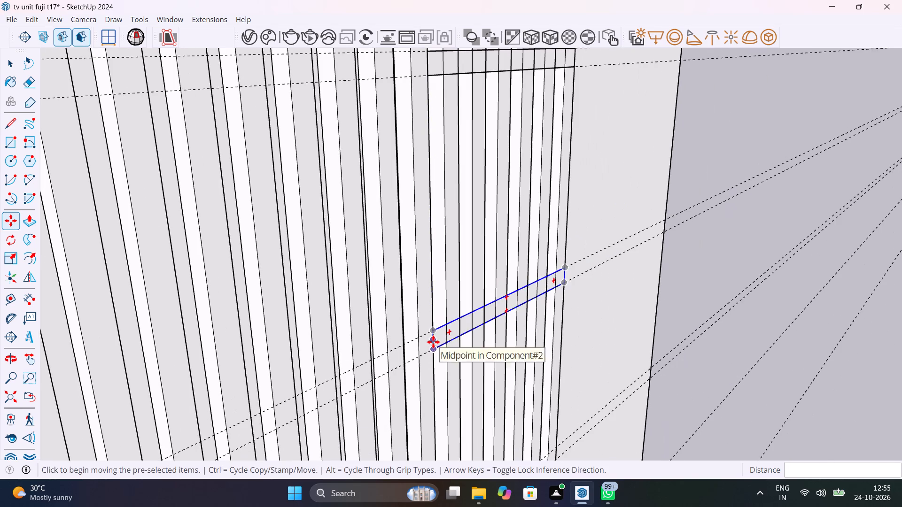
Copy the middle shelf component another 1' 1" straight down onto the lowest pair of shelf guides.
middle_drag(437, 358, 420, 246)
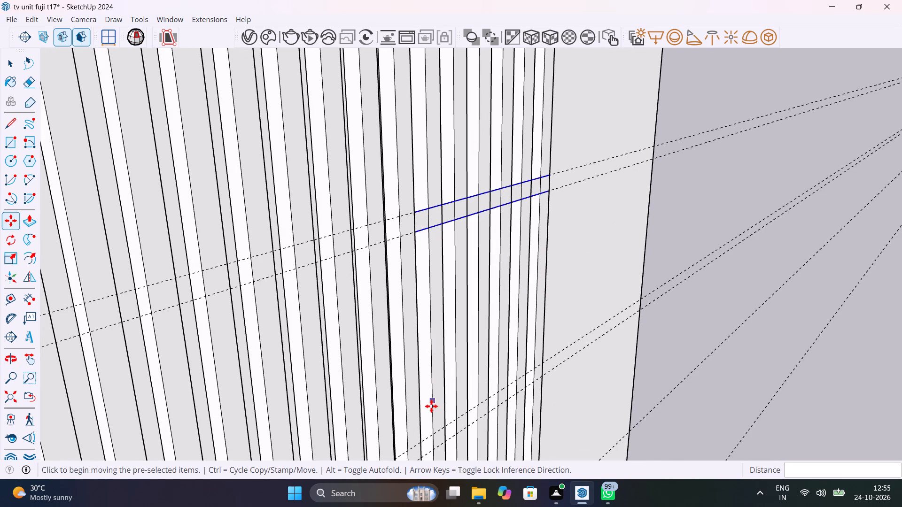
click(416, 217)
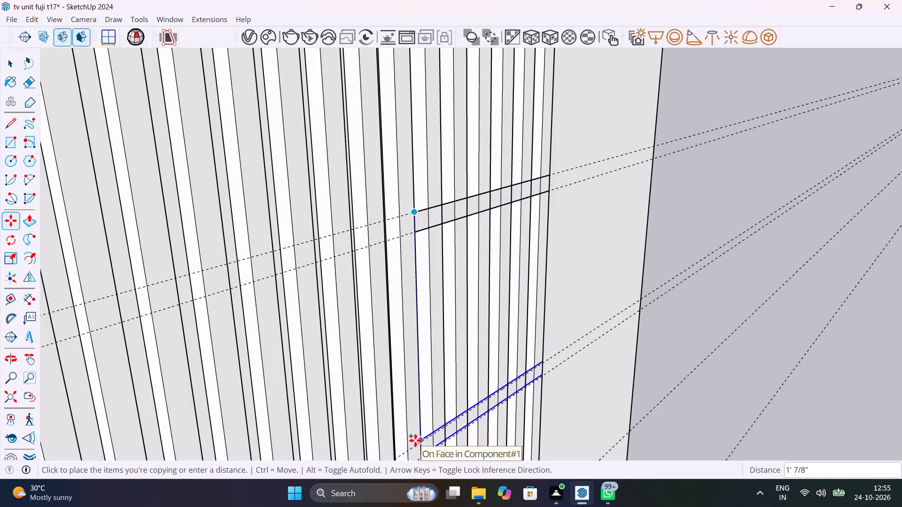
shift+middle_drag(415, 440, 391, 316)
scroll(391, 317, up, 9)
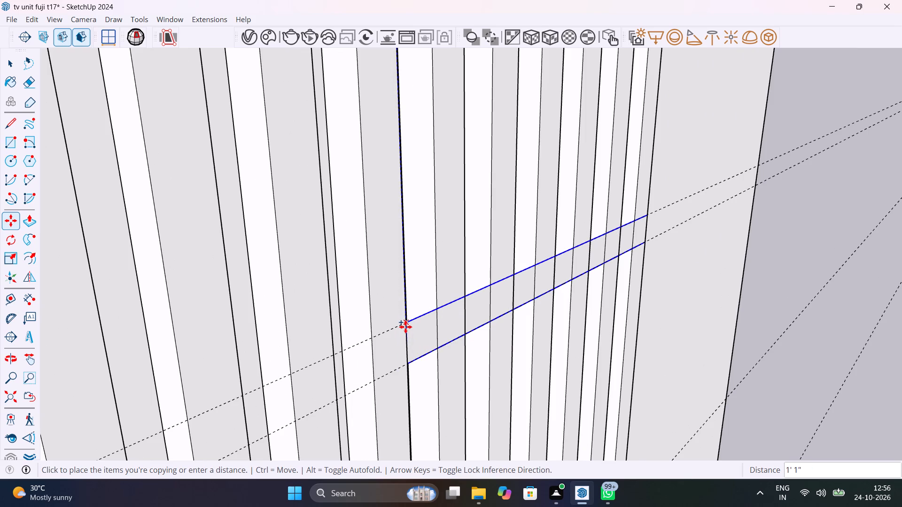
click(405, 327)
scroll(405, 327, down, 16)
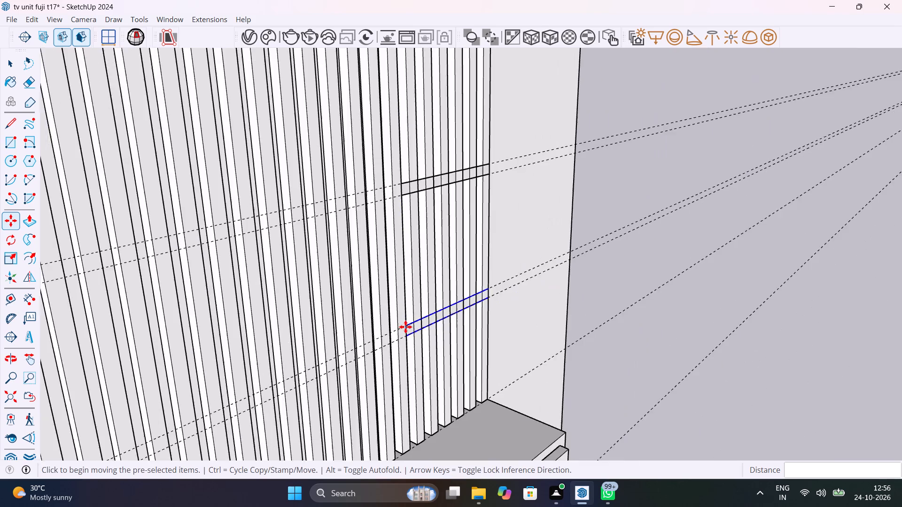
scroll(405, 327, down, 6)
key(space)
Edit the top shelf component and extrude its face 6" outward from the strips.
scroll(407, 177, up, 9)
double_click(412, 187)
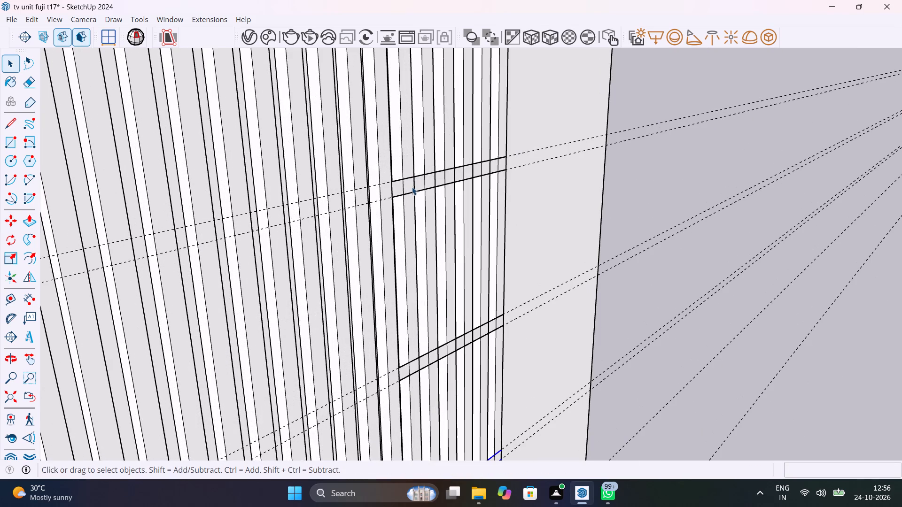
key(p)
click(412, 187)
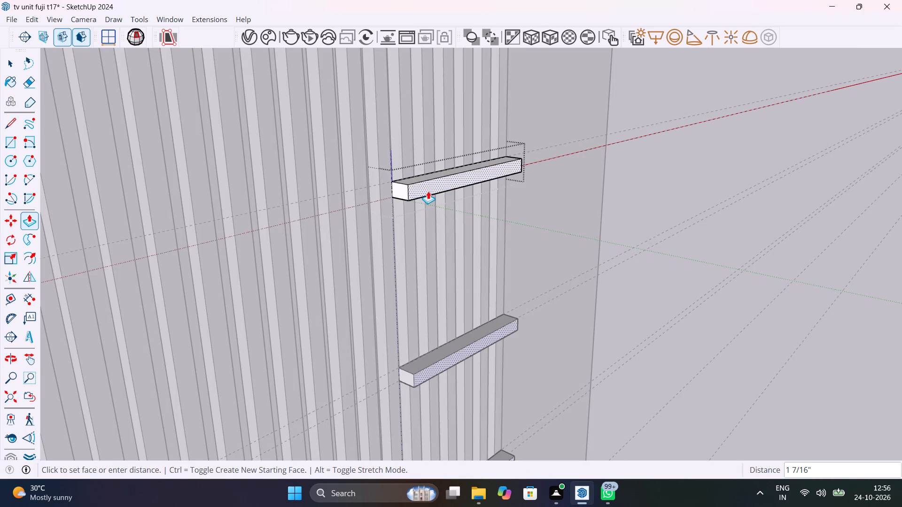
text(6")
key(Return)
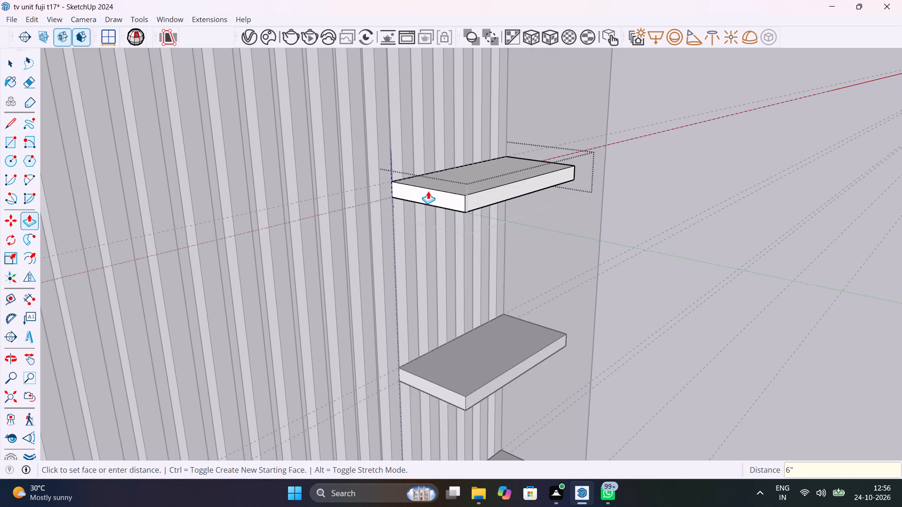
key(space)
click(655, 185)
Save the TV unit model.
scroll(655, 185, down, 4)
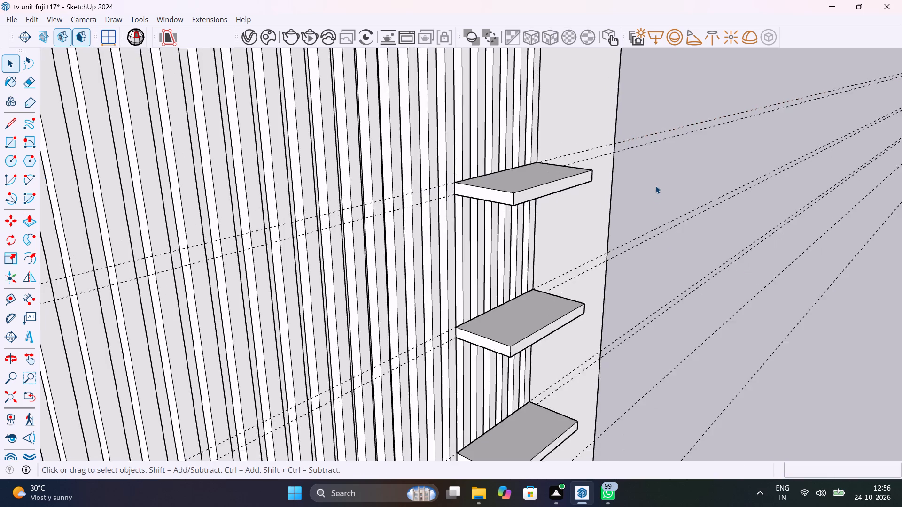
scroll(655, 185, down, 11)
middle_drag(533, 237, 324, 217)
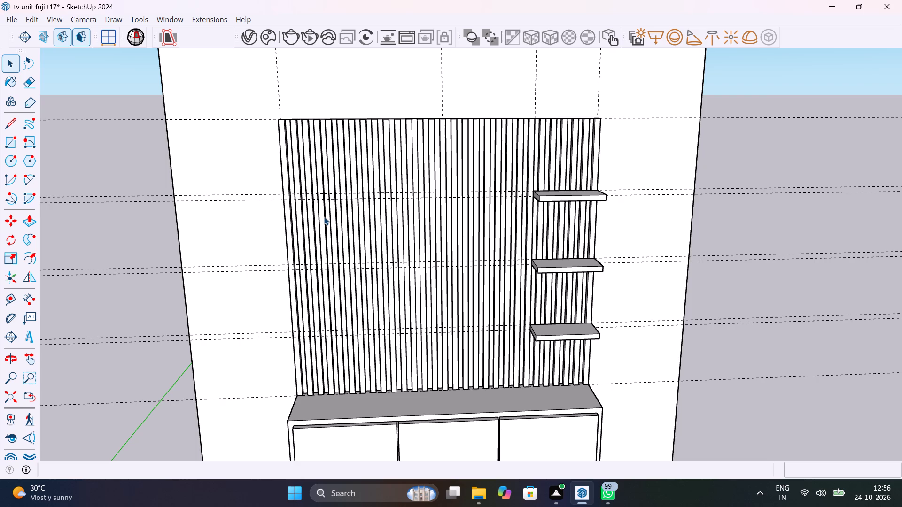
scroll(428, 320, down, 6)
middle_drag(469, 337, 487, 315)
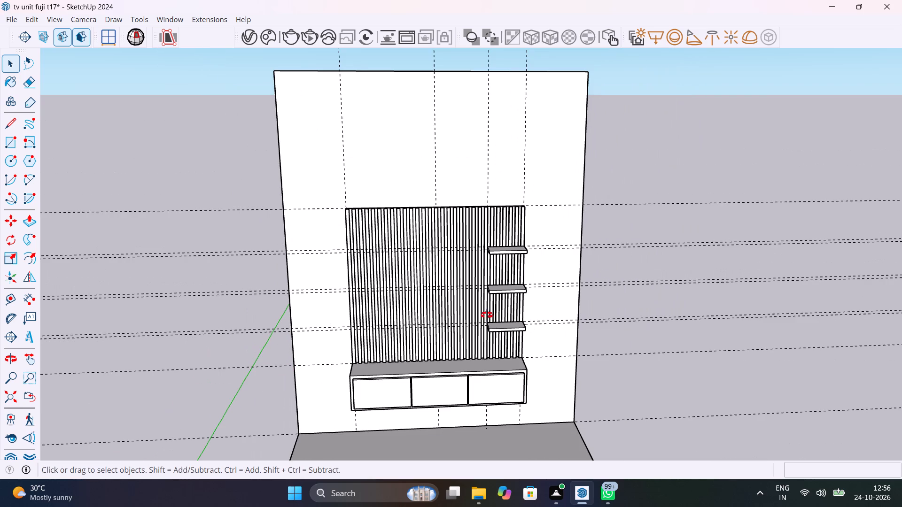
middle_drag(487, 315, 483, 316)
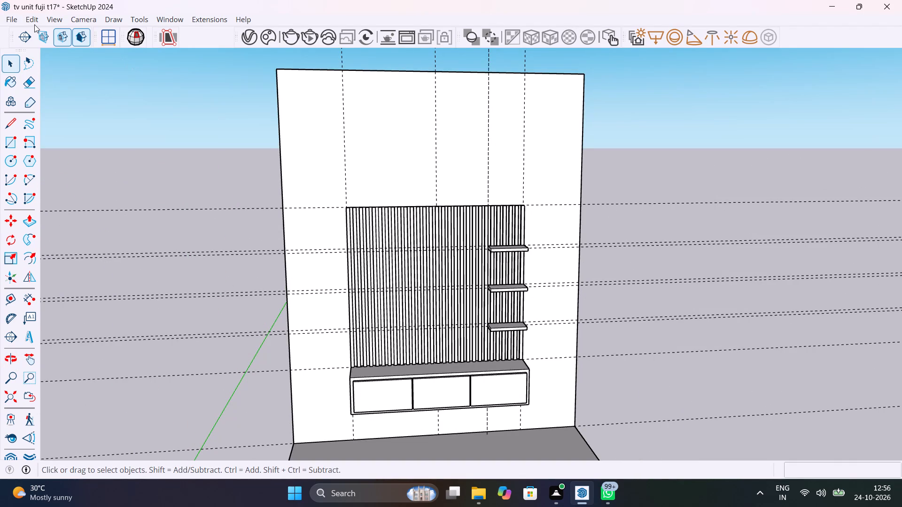
key(ctrl+s)
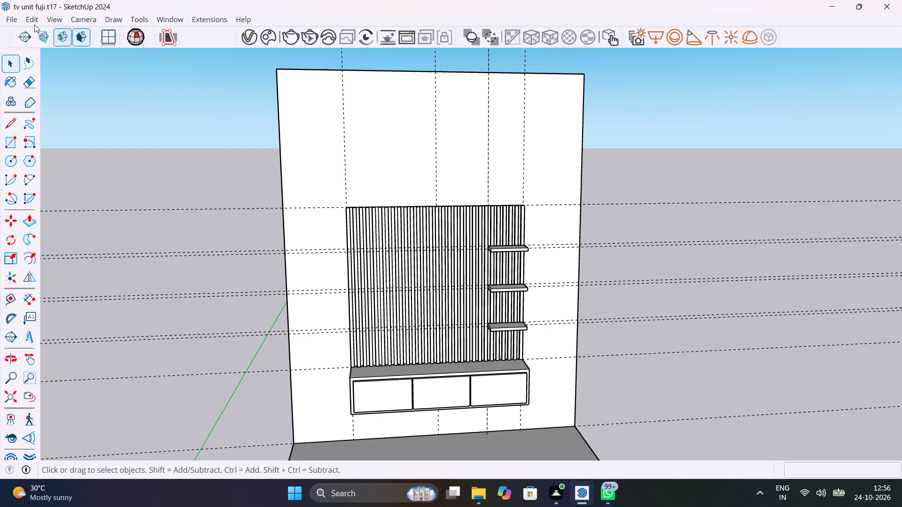
Delete all the guide lines in the model.
click(32, 16)
click(91, 136)
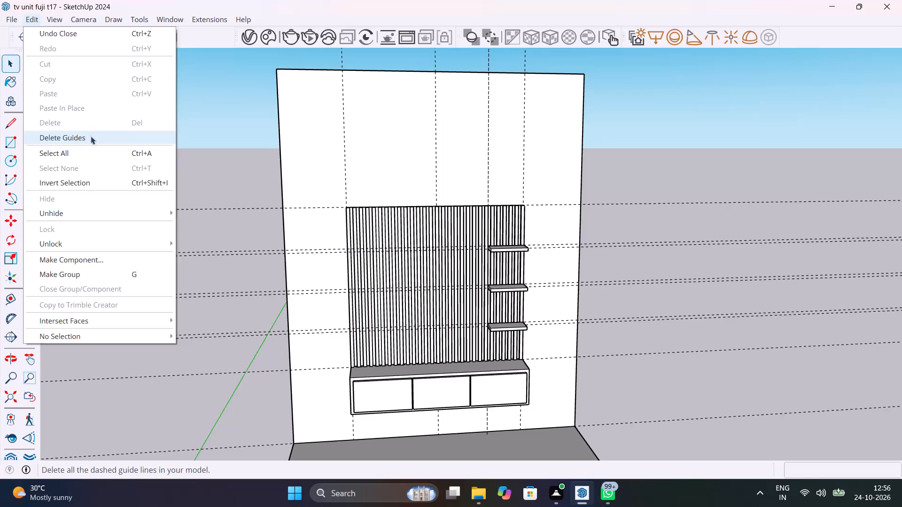
Examine the three shelves against the strip panel from below, above and the front, along with the whole TV unit.
scroll(443, 285, up, 2)
scroll(451, 295, down, 4)
middle_drag(459, 301, 566, 299)
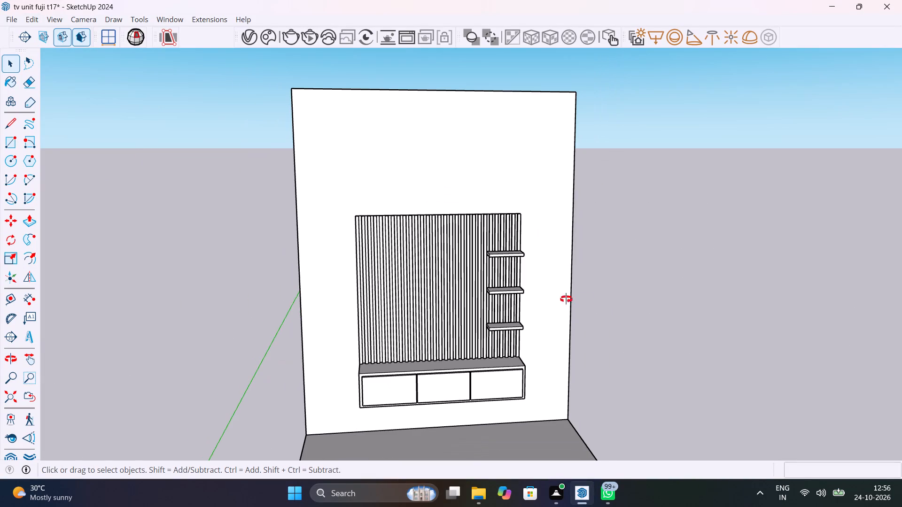
middle_drag(566, 299, 481, 274)
scroll(510, 253, up, 2)
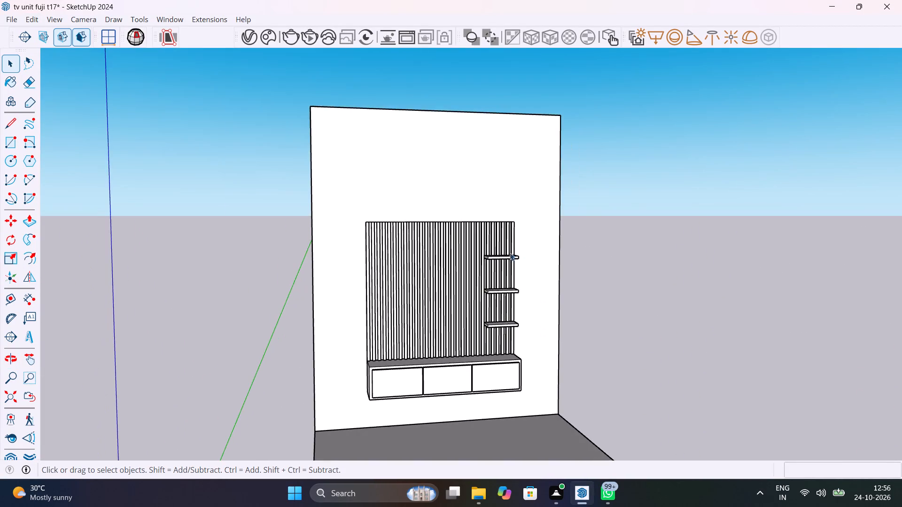
scroll(510, 253, up, 15)
middle_drag(461, 291, 599, 235)
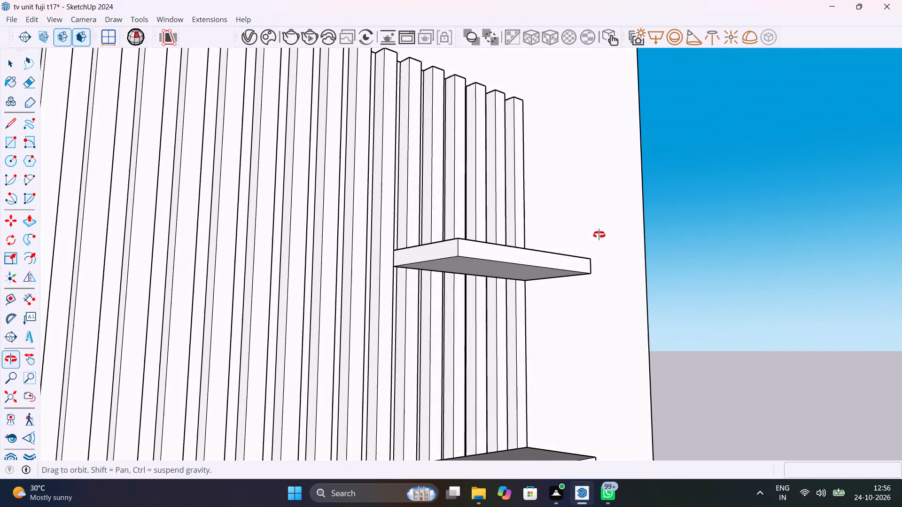
middle_drag(599, 235, 601, 220)
scroll(427, 258, up, 10)
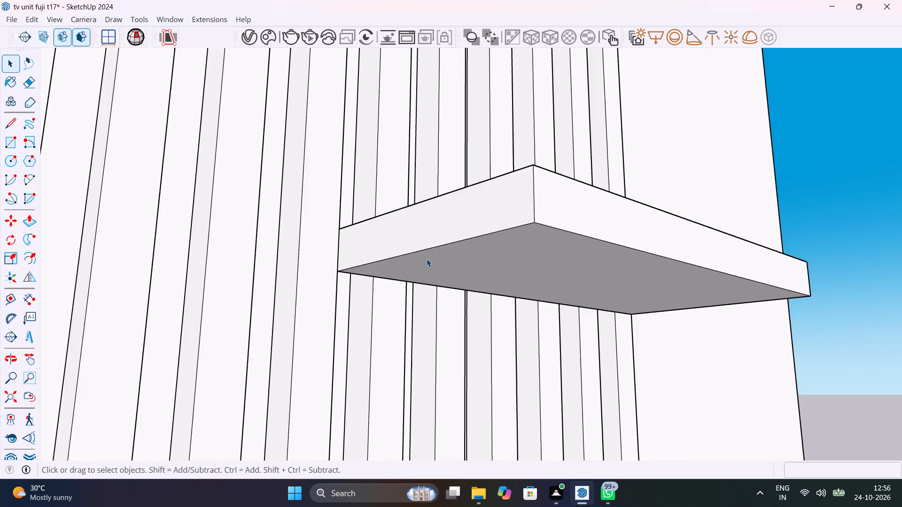
middle_drag(427, 259, 508, 346)
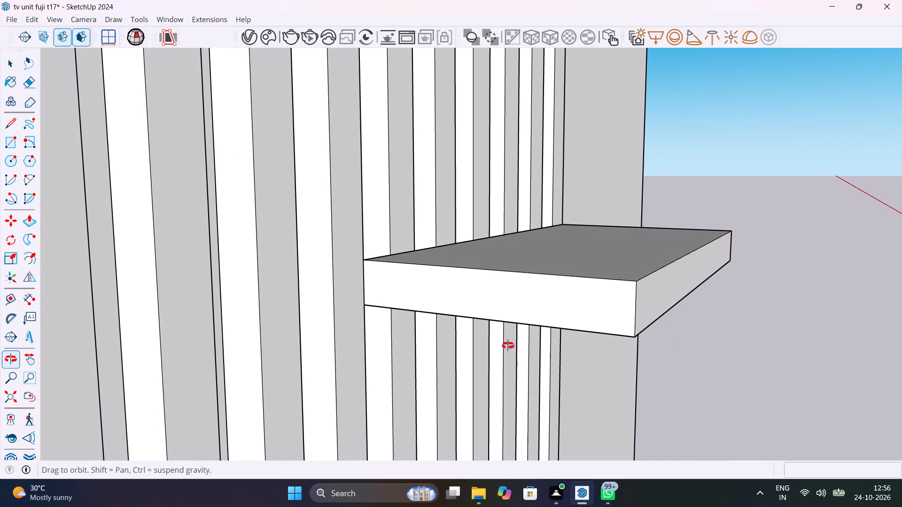
middle_drag(508, 346, 392, 303)
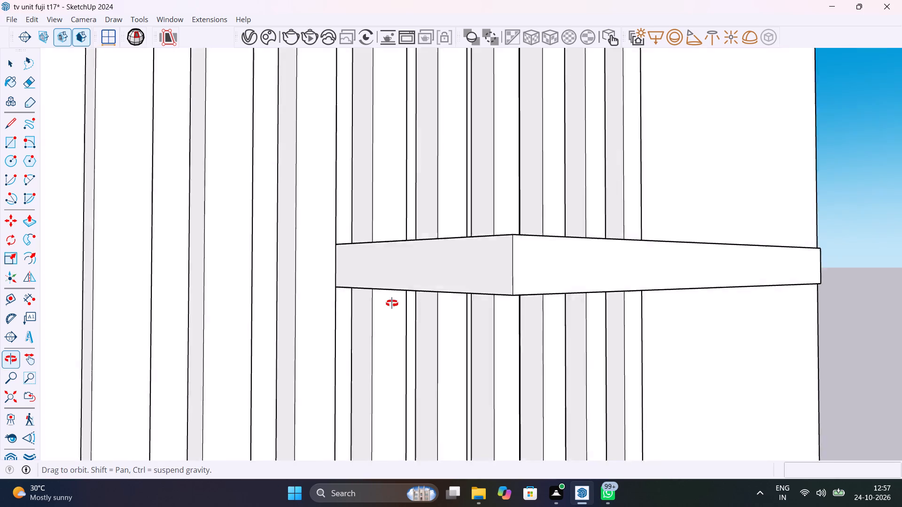
middle_drag(392, 303, 306, 257)
scroll(387, 257, down, 3)
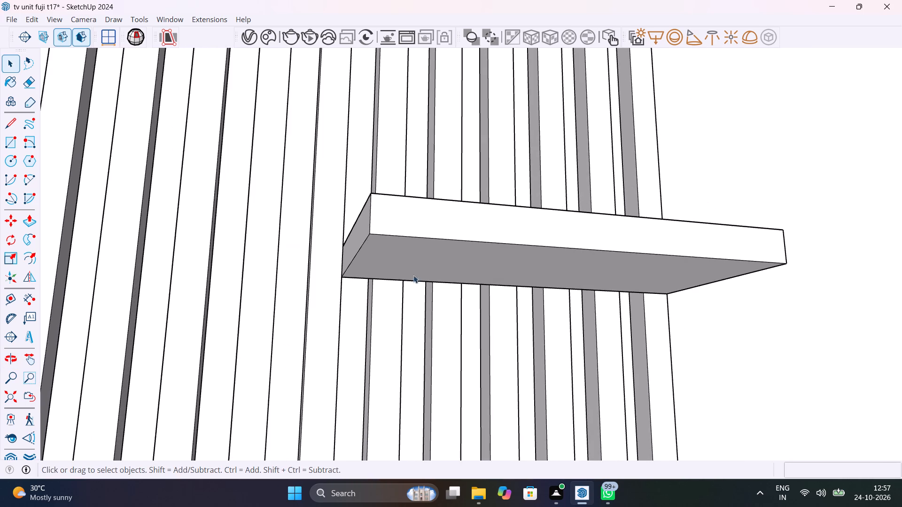
middle_drag(434, 314, 617, 463)
scroll(489, 320, down, 16)
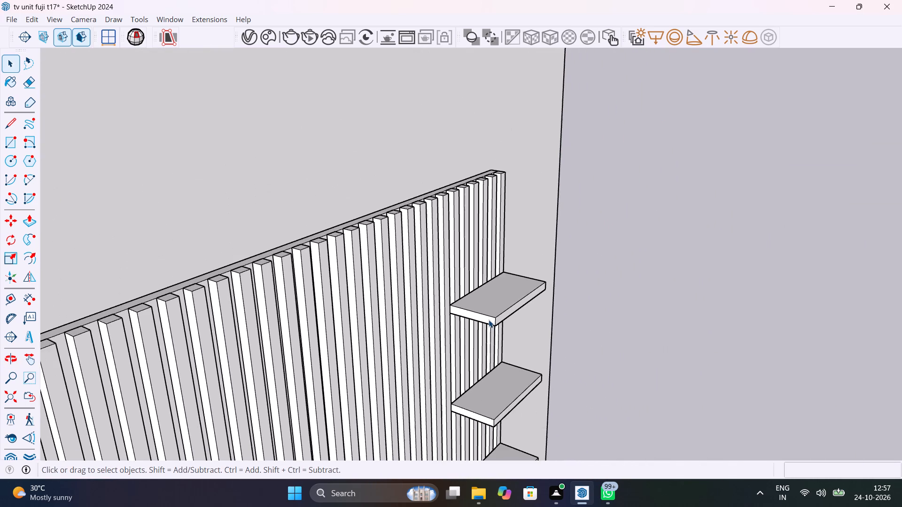
shift+middle_drag(518, 330, 381, 214)
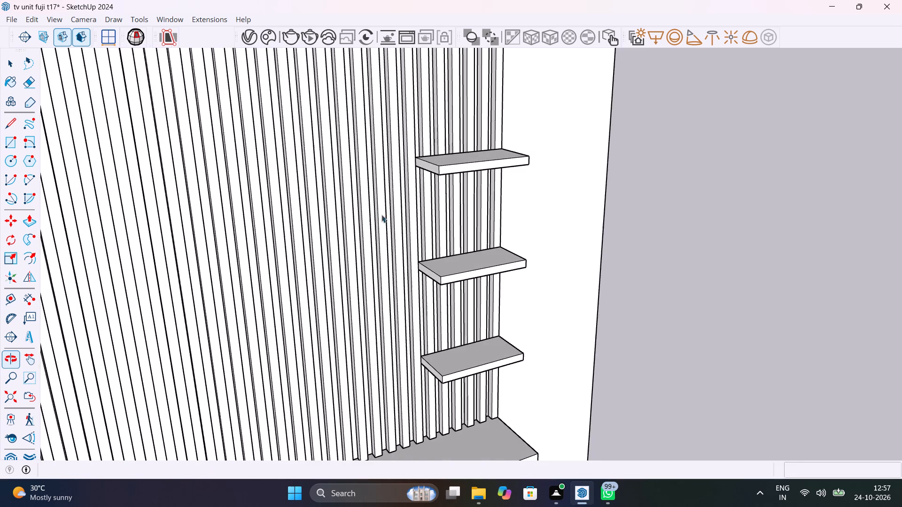
scroll(413, 218, down, 6)
middle_drag(471, 252, 302, 226)
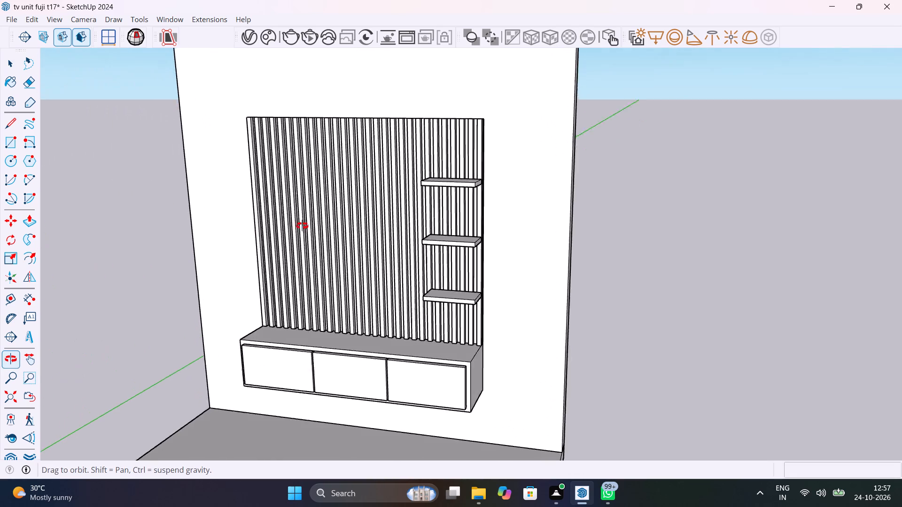
middle_drag(302, 226, 437, 217)
scroll(437, 217, down, 5)
scroll(351, 270, up, 5)
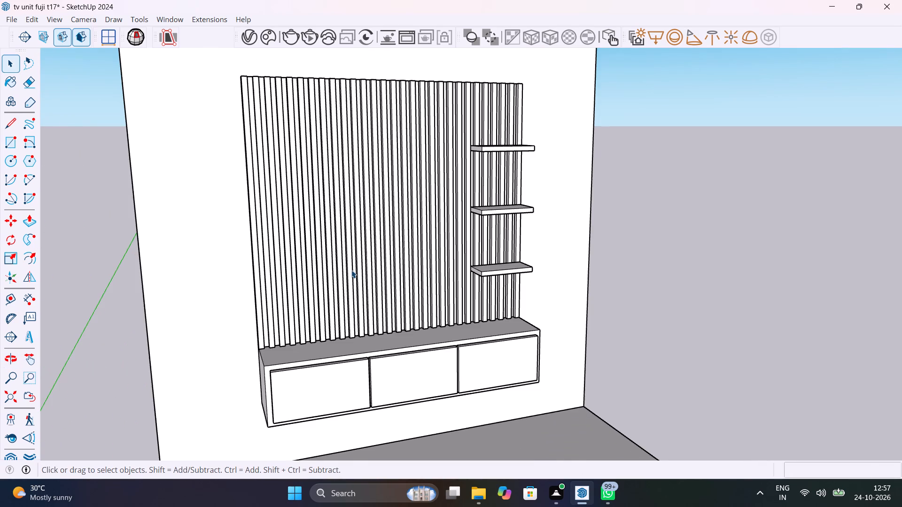
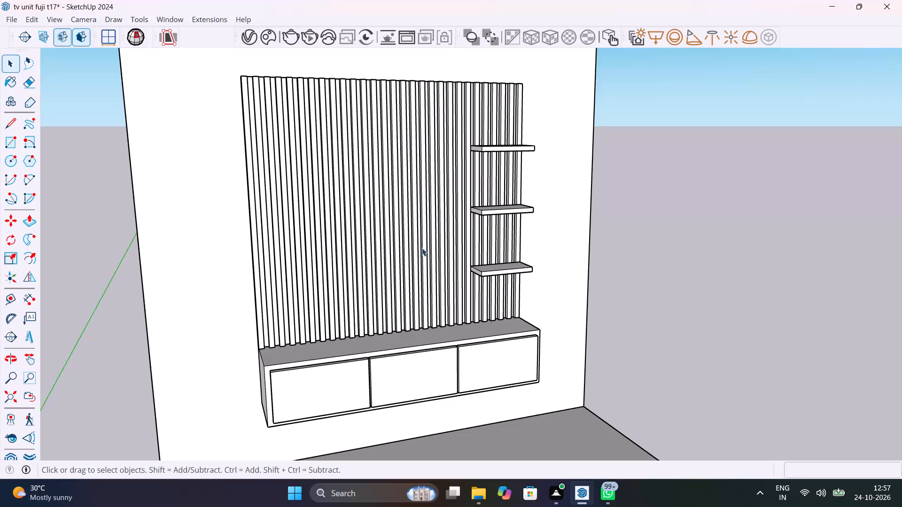
Measure the horizontal distance from the middle shelf's inner end to the far side edge of the strip panel.
shift+middle_drag(422, 249, 333, 346)
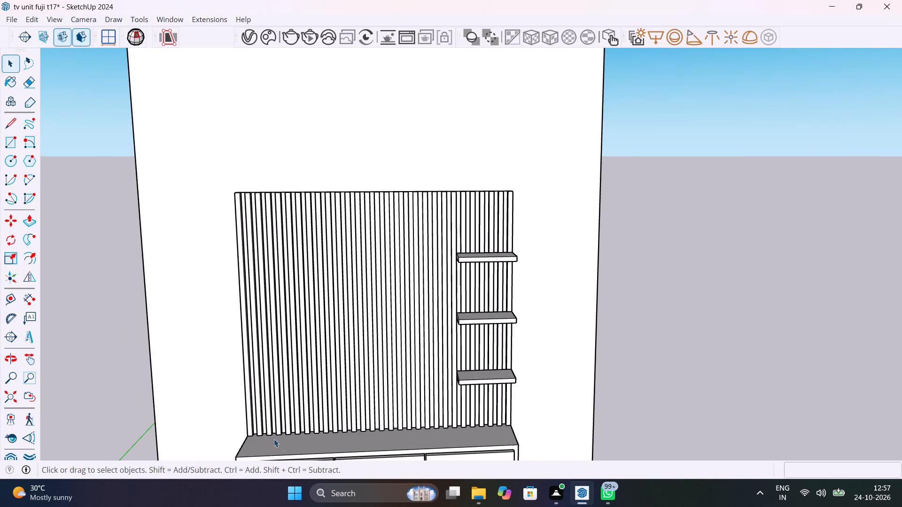
click(28, 293)
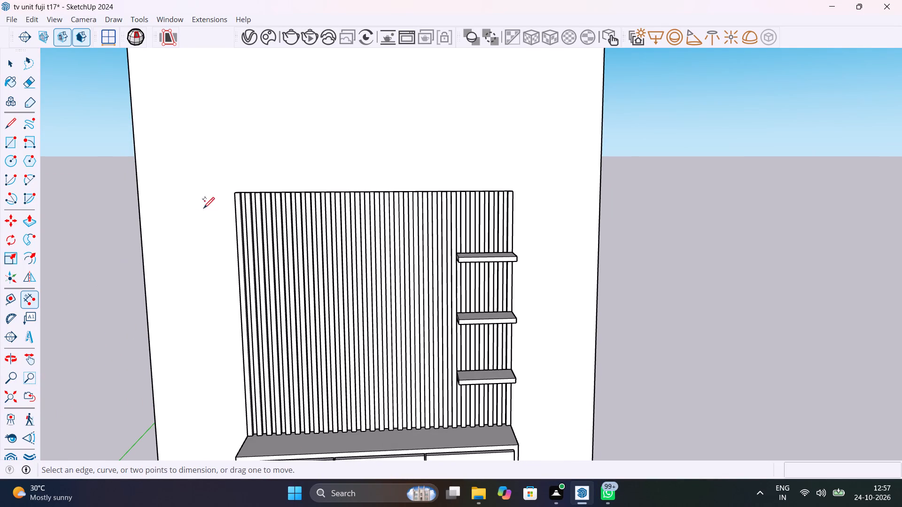
scroll(435, 321, up, 10)
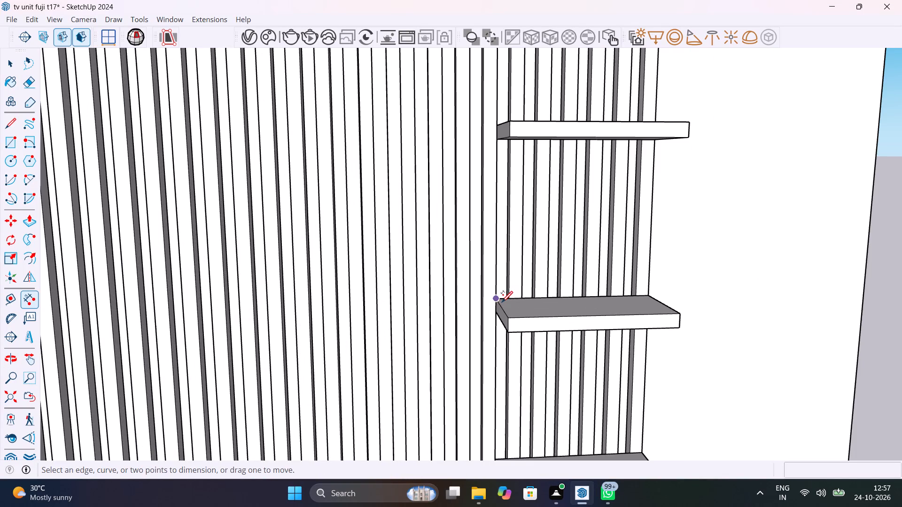
click(499, 300)
scroll(481, 300, down, 7)
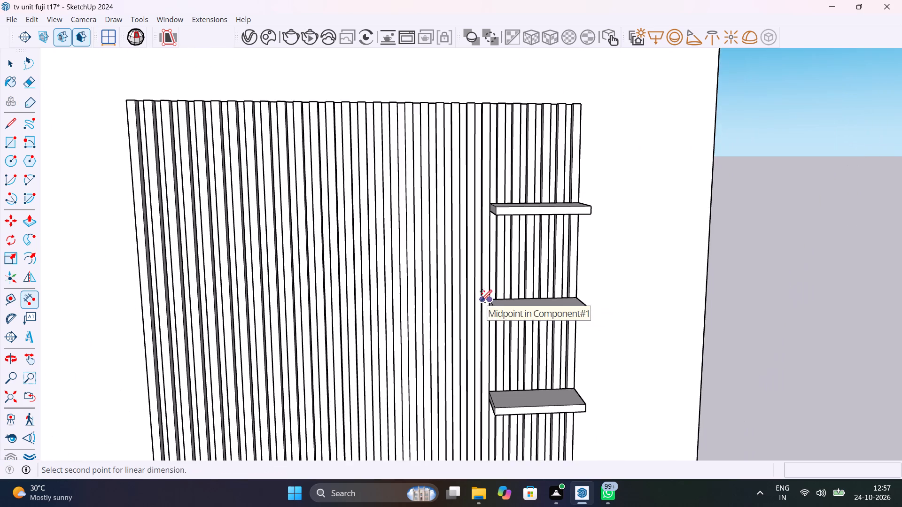
scroll(481, 300, down, 5)
scroll(292, 297, up, 4)
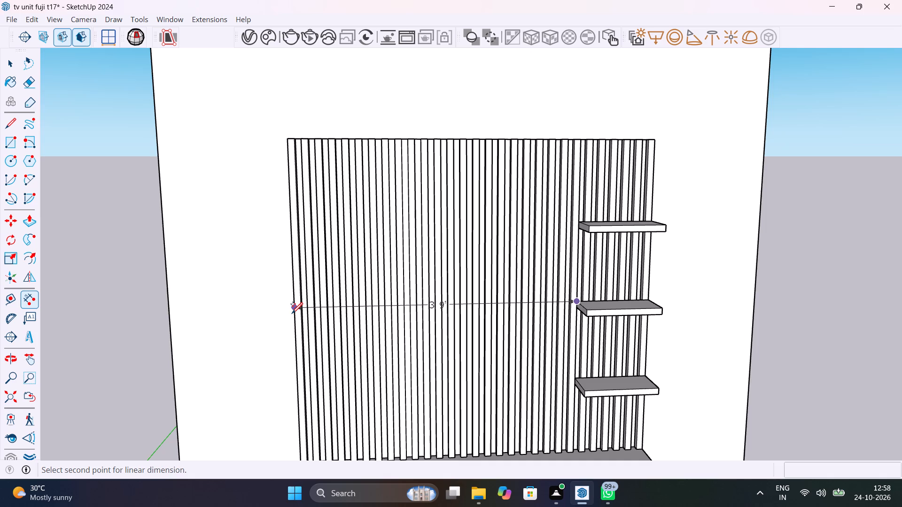
key(Escape)
Place a vertical guide on the strip panel, offset 3" from the shelves' inner edge toward the panel's centre.
scroll(595, 277, up, 4)
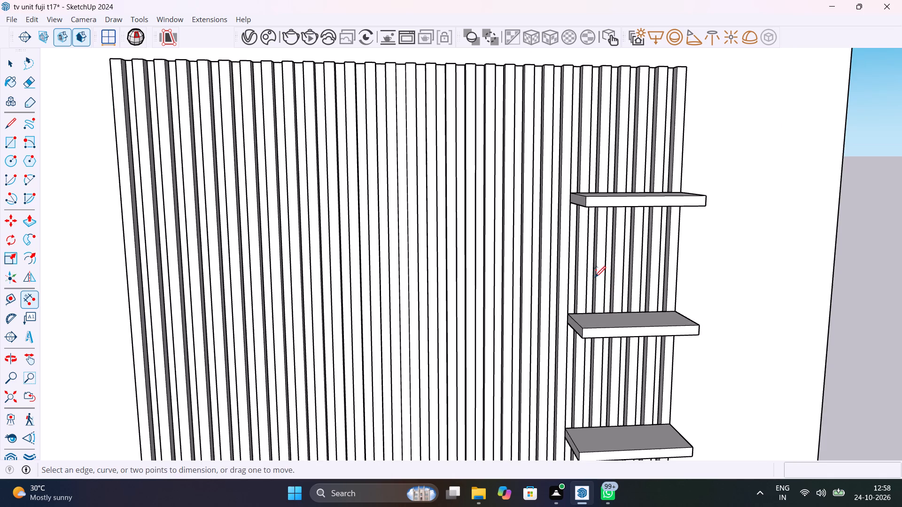
key(space)
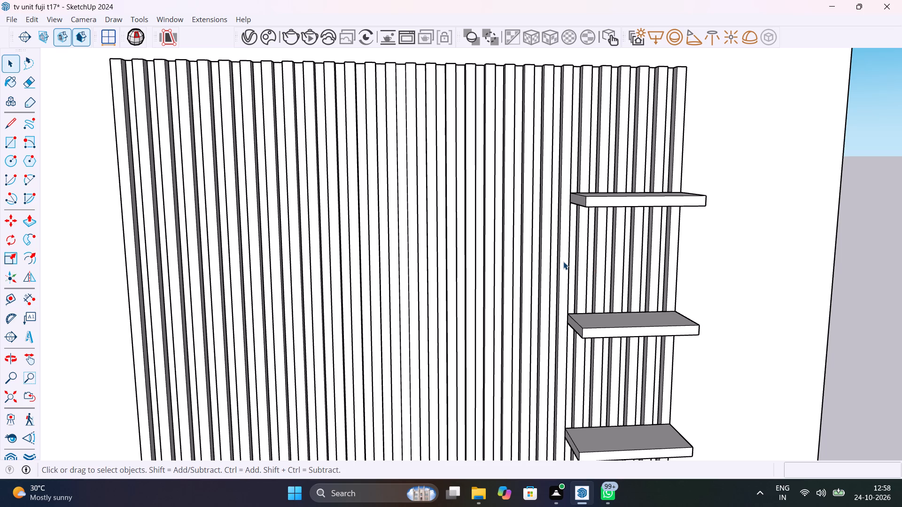
key(t)
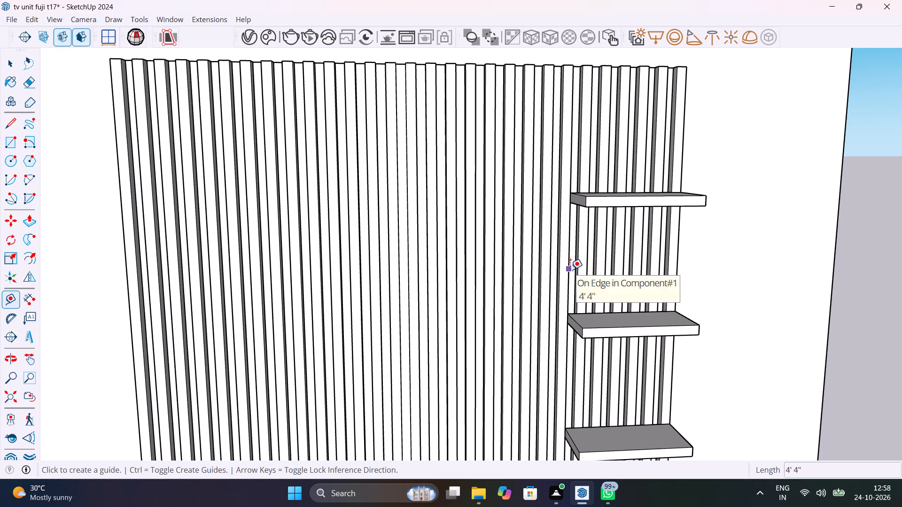
click(570, 269)
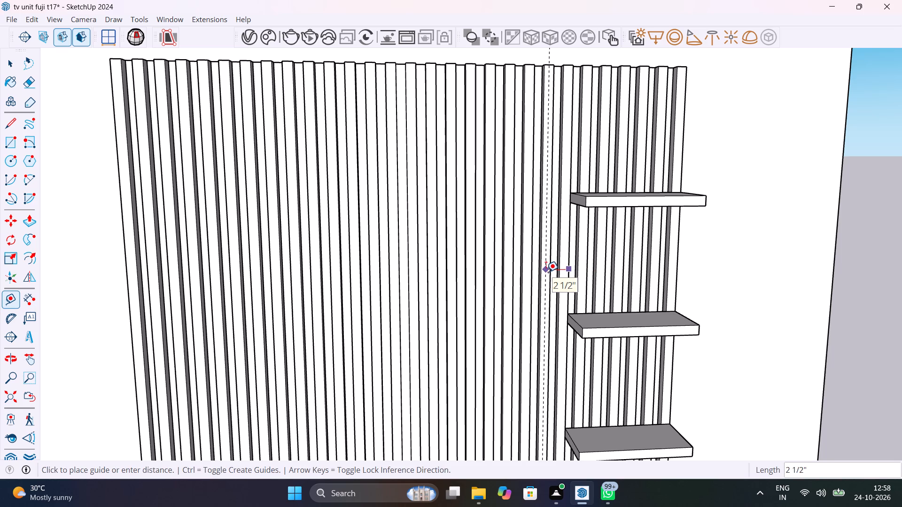
text(3")
key(Return)
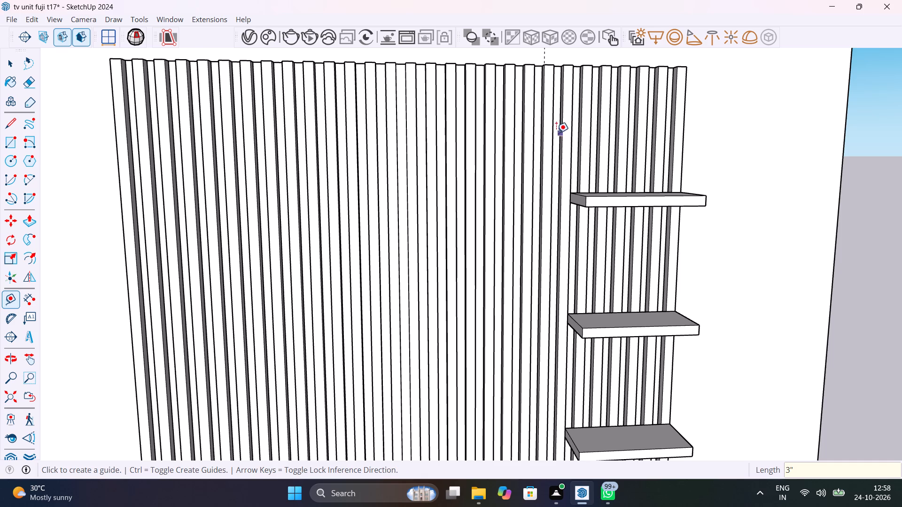
Place a guide 10" back from the base top's front edge, running along the foot of the strips.
scroll(556, 133, up, 4)
middle_drag(564, 162, 570, 493)
shift+scroll(570, 493, up, 1)
scroll(547, 308, up, 10)
scroll(547, 307, down, 11)
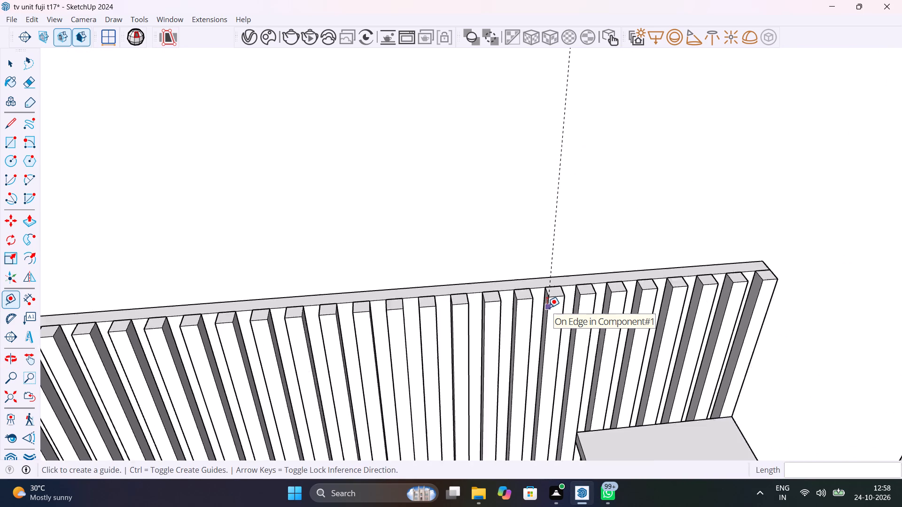
scroll(547, 307, down, 17)
middle_drag(551, 377, 545, 253)
scroll(547, 352, up, 1)
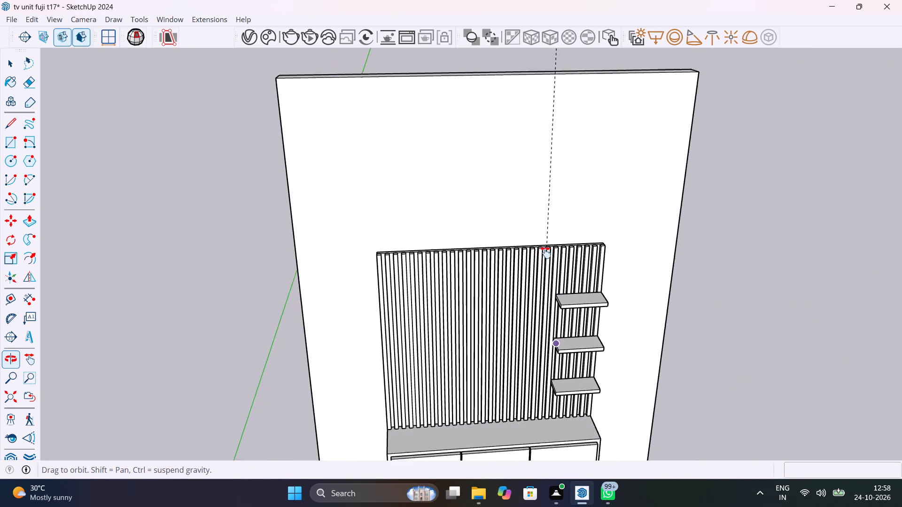
middle_drag(545, 253, 550, 196)
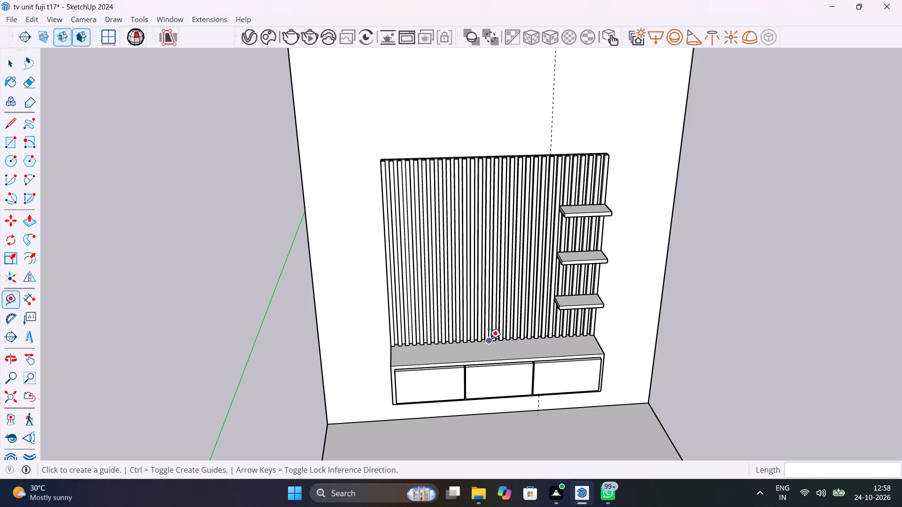
scroll(465, 343, up, 6)
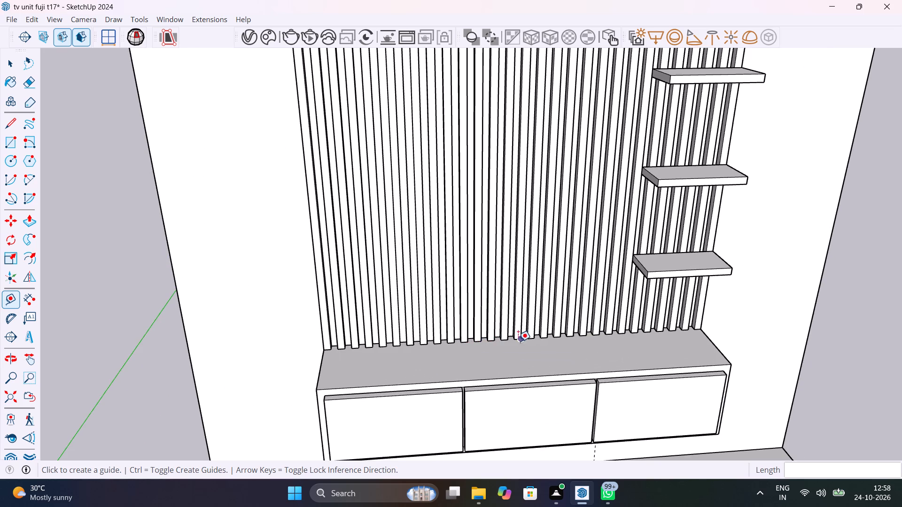
middle_drag(635, 332, 863, 299)
scroll(441, 378, down, 4)
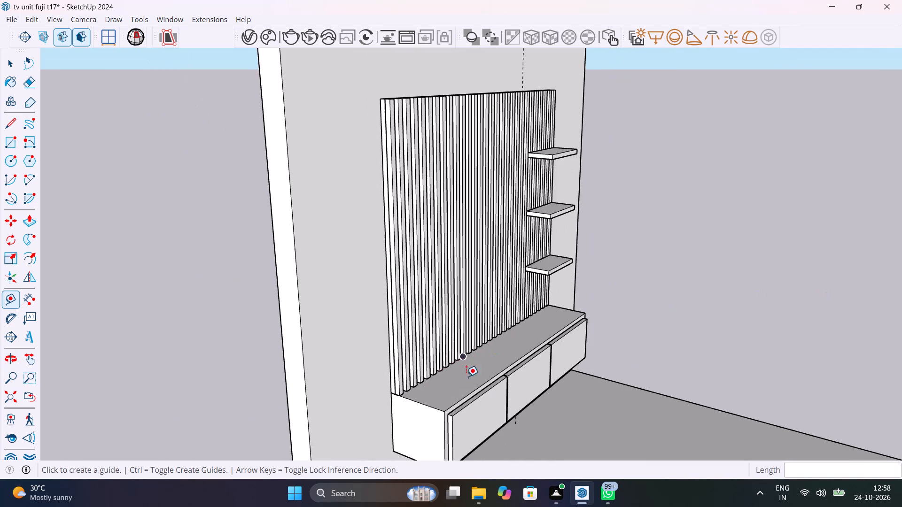
middle_drag(475, 369, 447, 376)
scroll(448, 368, up, 5)
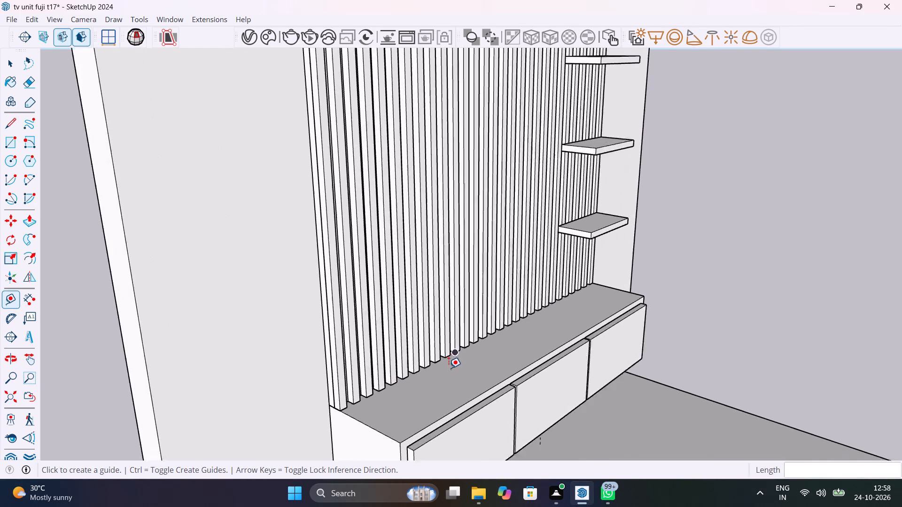
key(space)
text(t)
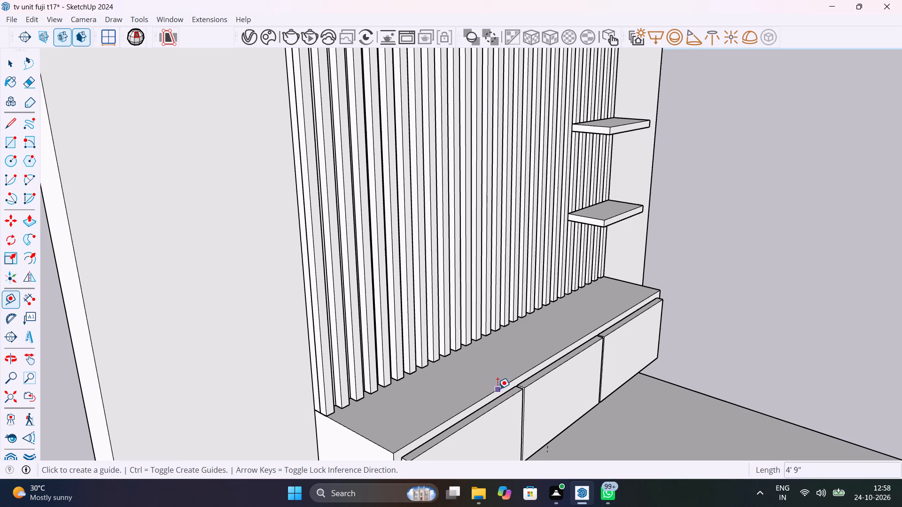
click(500, 389)
click(451, 355)
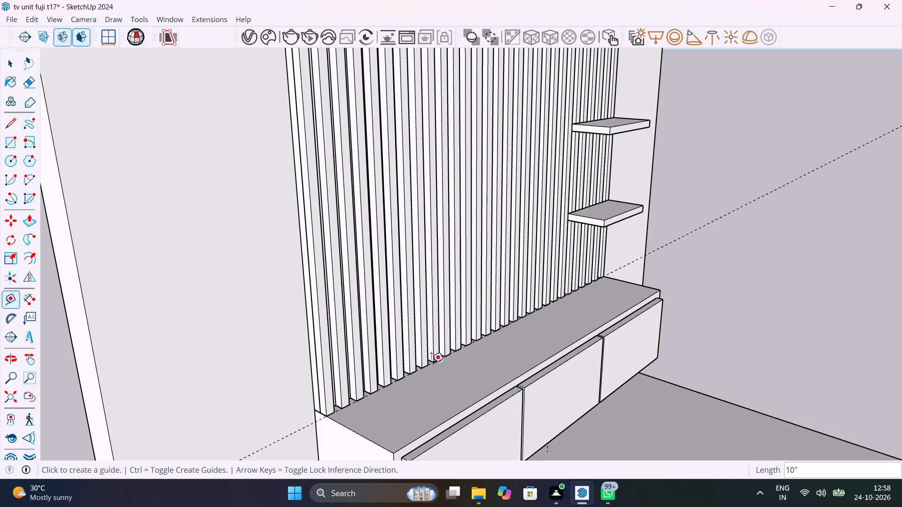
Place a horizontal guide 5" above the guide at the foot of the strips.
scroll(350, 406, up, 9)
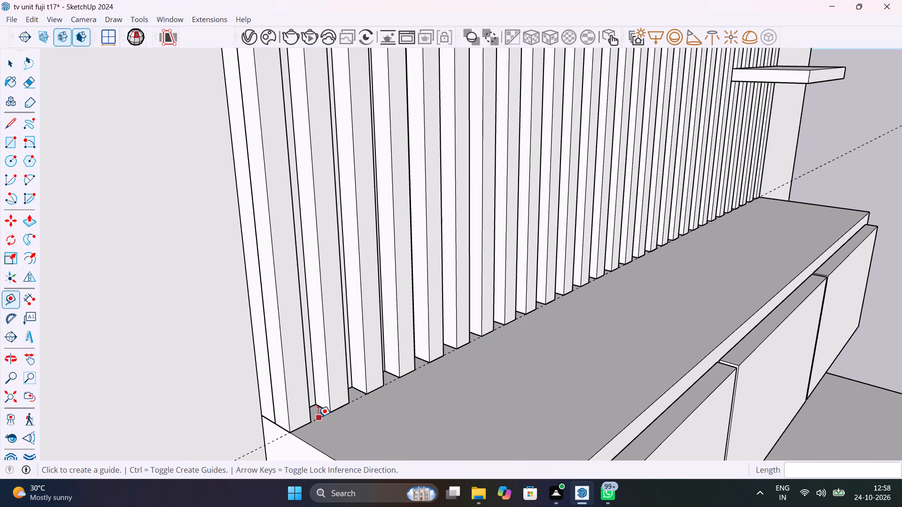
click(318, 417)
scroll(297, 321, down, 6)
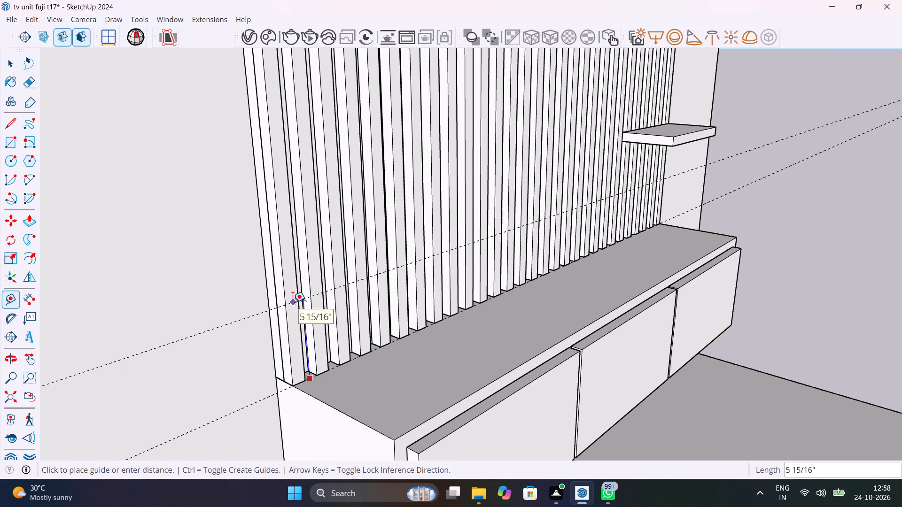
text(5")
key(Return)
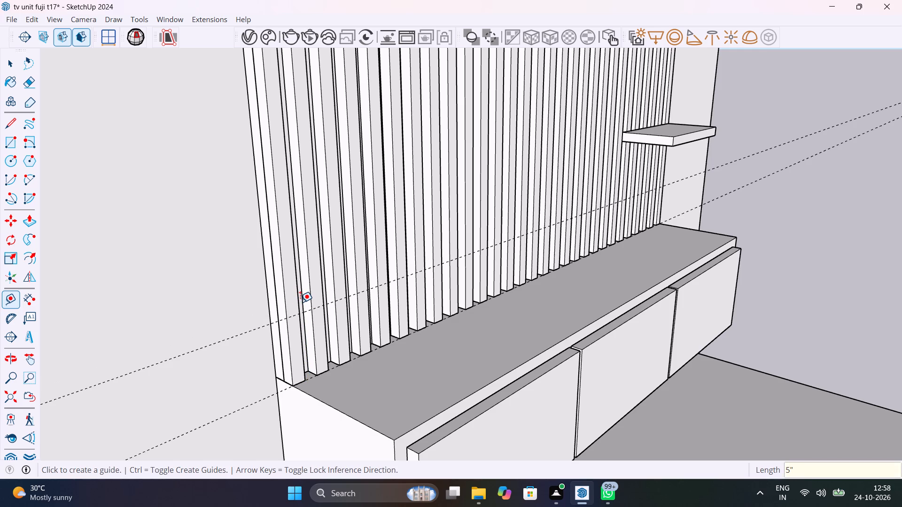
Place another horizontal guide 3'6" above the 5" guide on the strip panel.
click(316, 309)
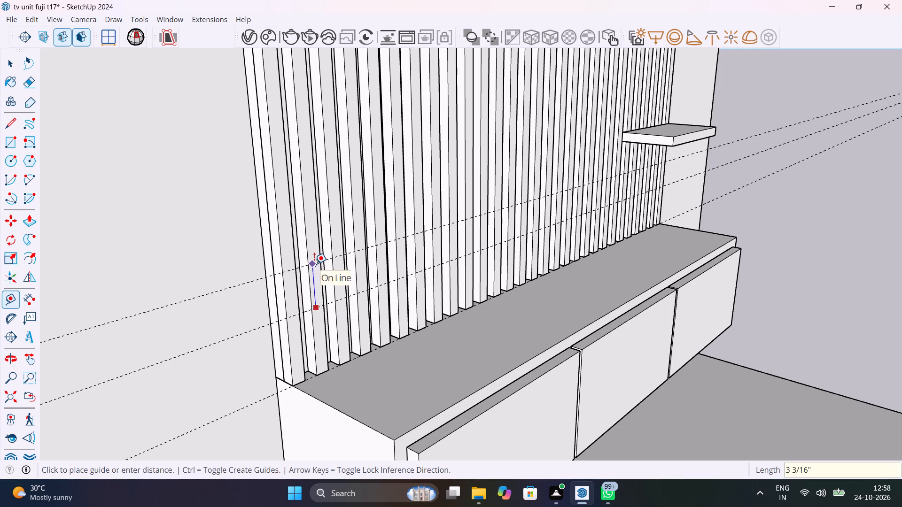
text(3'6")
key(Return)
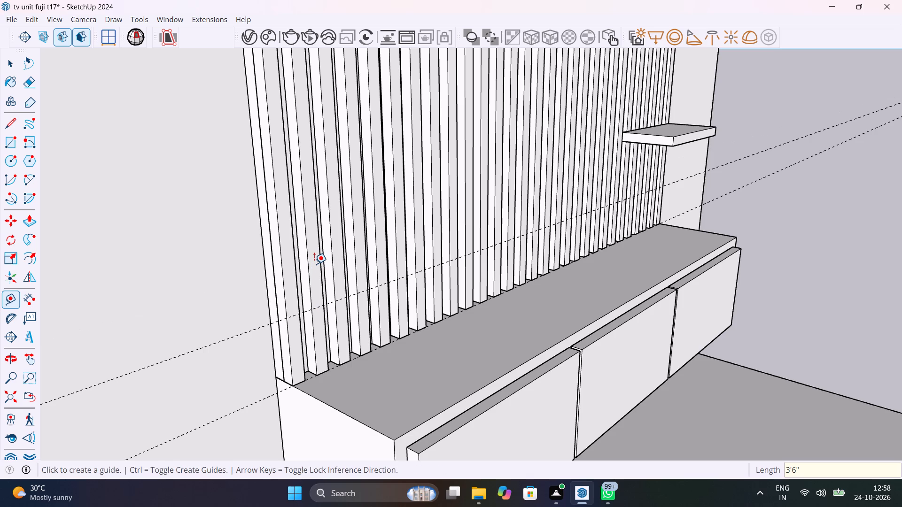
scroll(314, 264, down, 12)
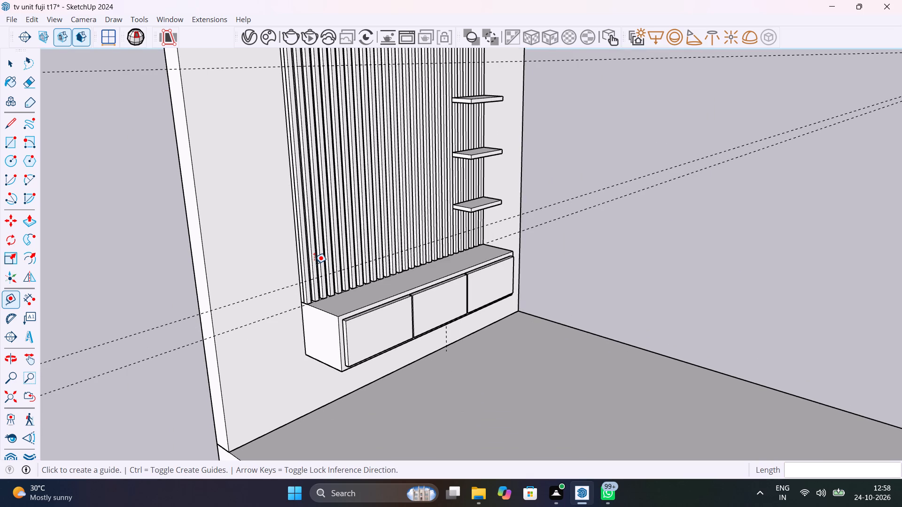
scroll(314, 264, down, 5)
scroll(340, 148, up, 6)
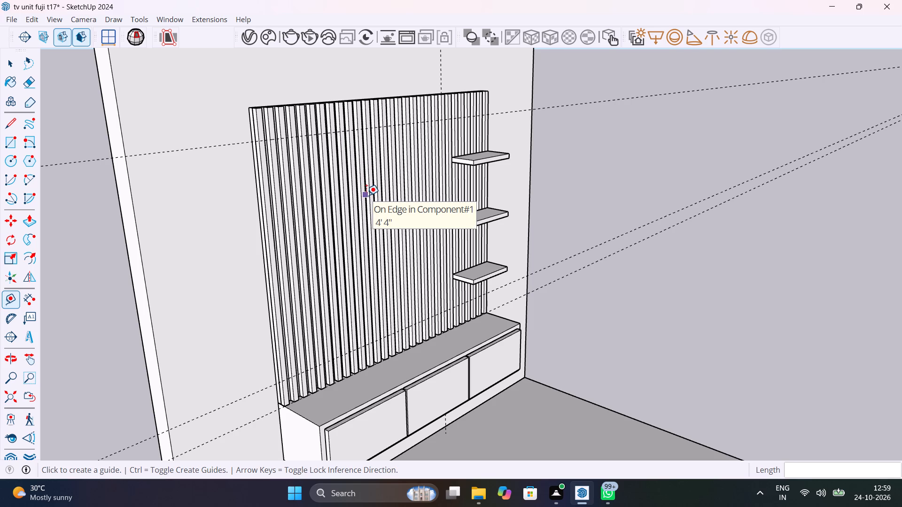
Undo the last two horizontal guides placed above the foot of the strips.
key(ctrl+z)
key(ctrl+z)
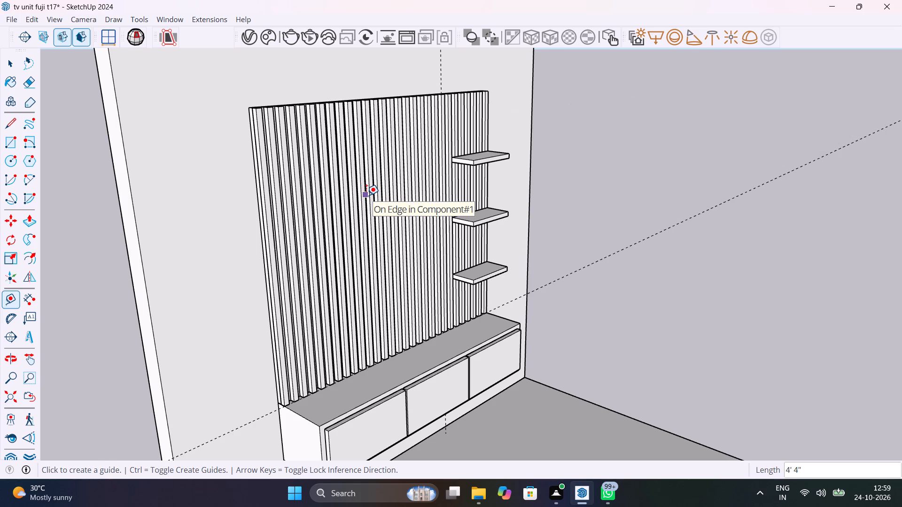
Place a horizontal guide 4" above the guide at the foot of the strips and correct its offset to 3".
scroll(282, 411, up, 16)
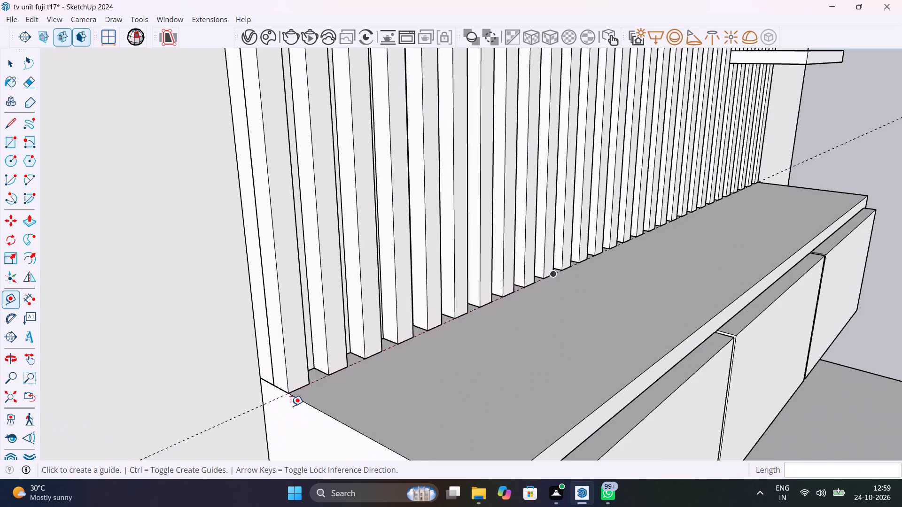
click(321, 379)
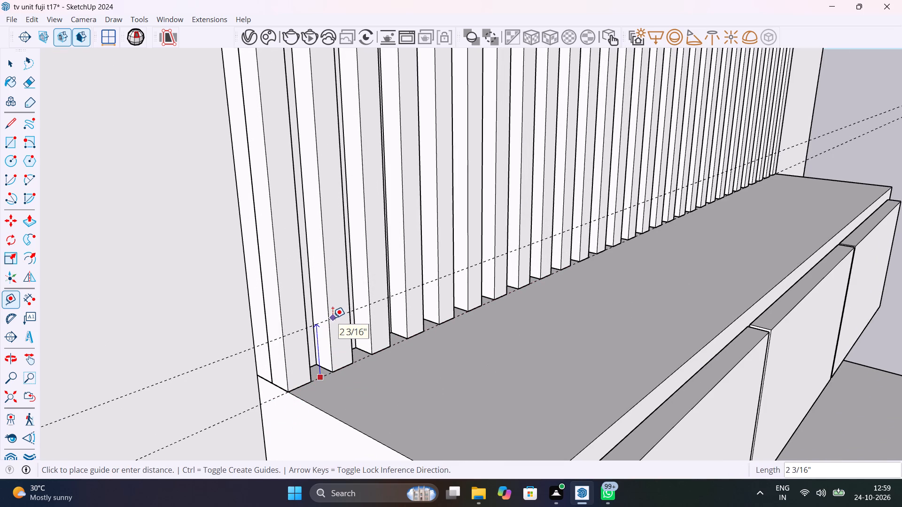
text(4")
key(Return)
text(3")
key(Return)
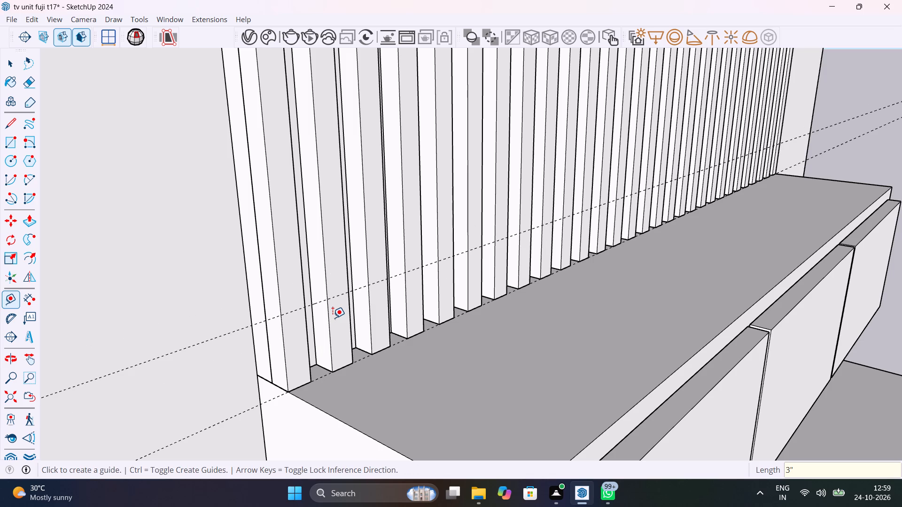
Place a second horizontal guide 3'6" above the 3" guide on the strip panel.
click(334, 300)
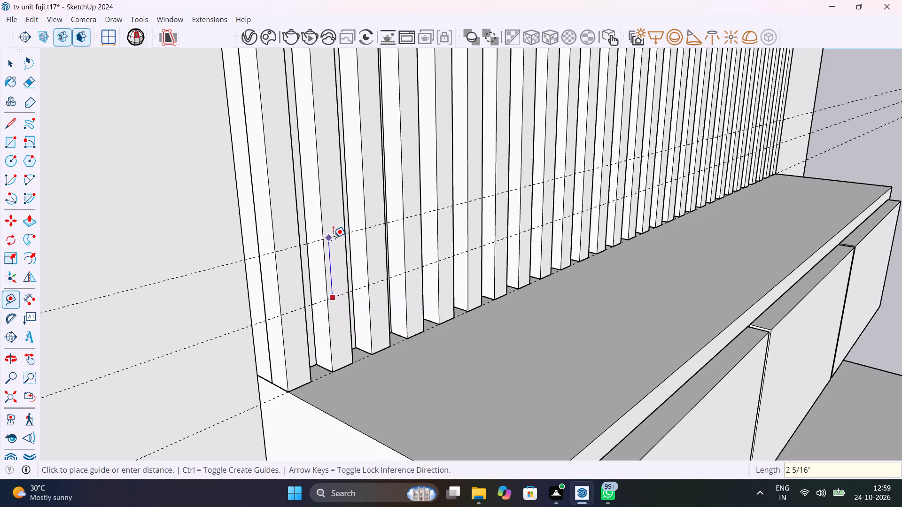
text(3'6")
key(Return)
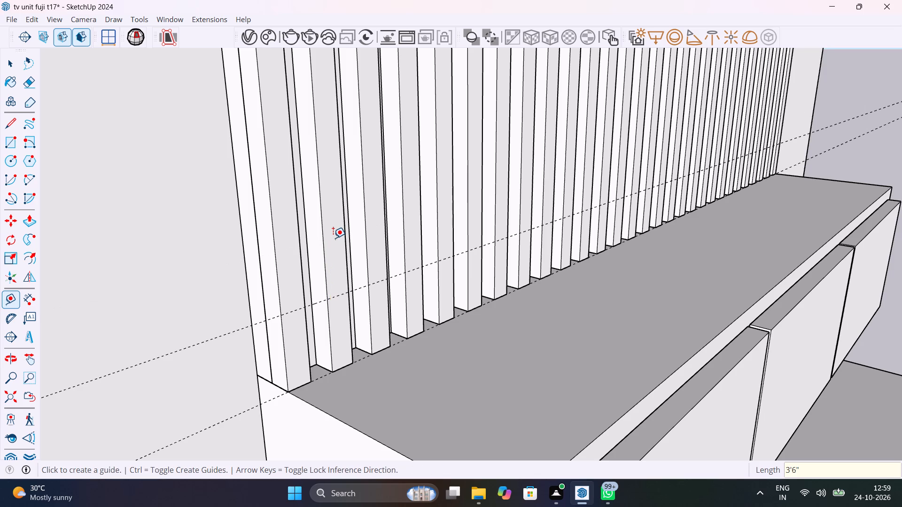
Examine the guide layout on the strip panel from the front, relative to the shelves and base.
scroll(333, 238, down, 20)
scroll(333, 238, down, 2)
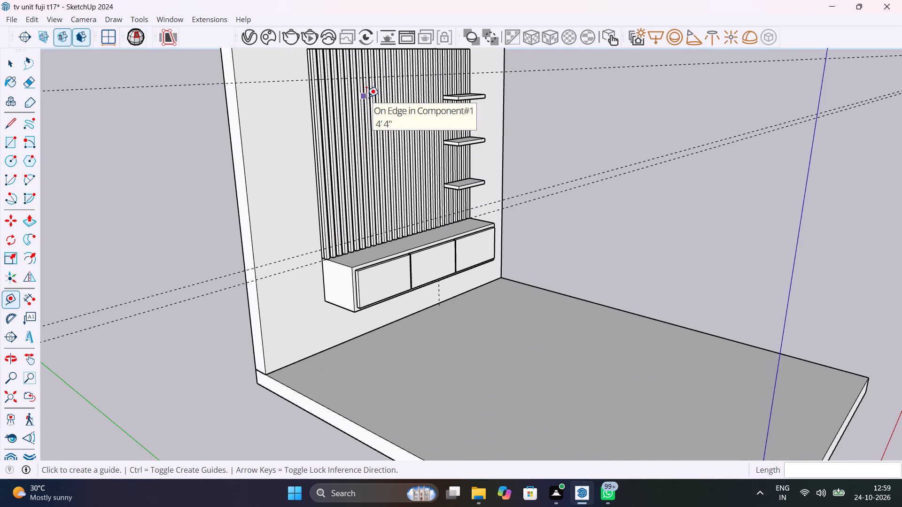
shift+middle_drag(366, 96, 400, 202)
scroll(381, 193, up, 9)
middle_drag(406, 206, 206, 150)
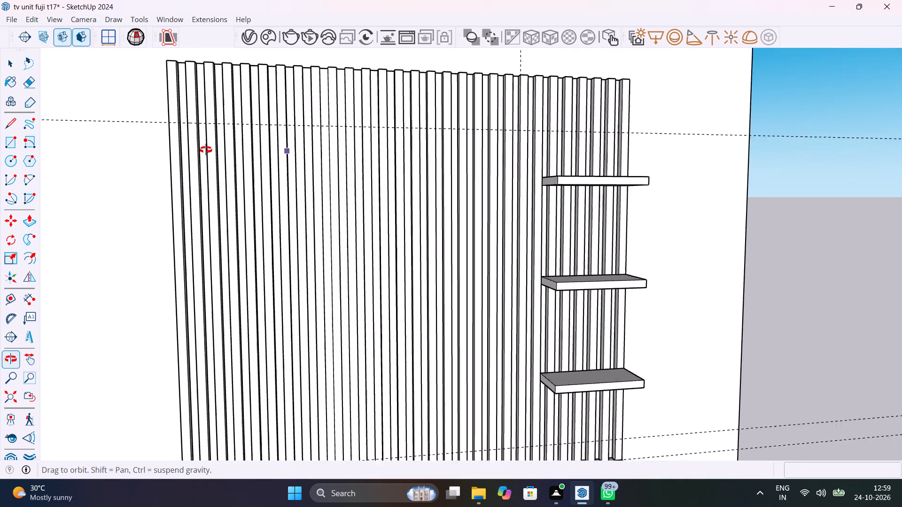
middle_drag(206, 150, 203, 150)
scroll(293, 175, down, 6)
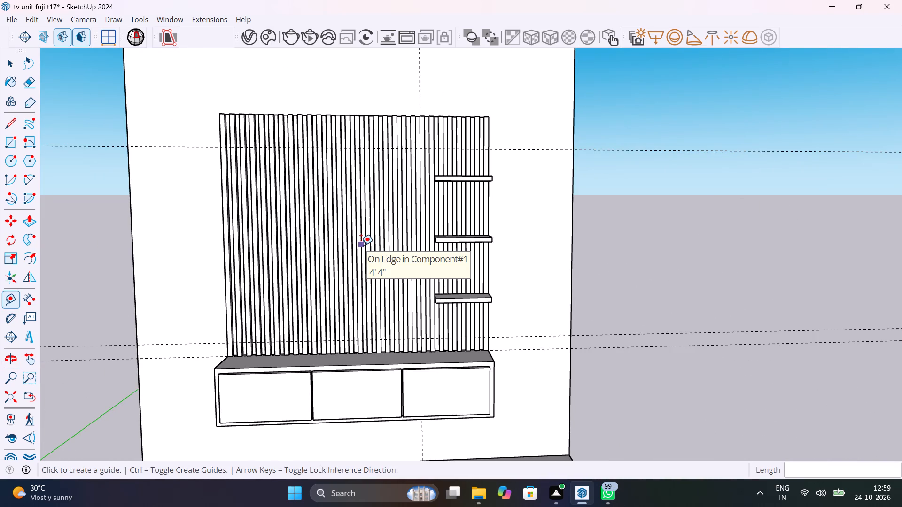
shift+middle_drag(381, 240, 381, 239)
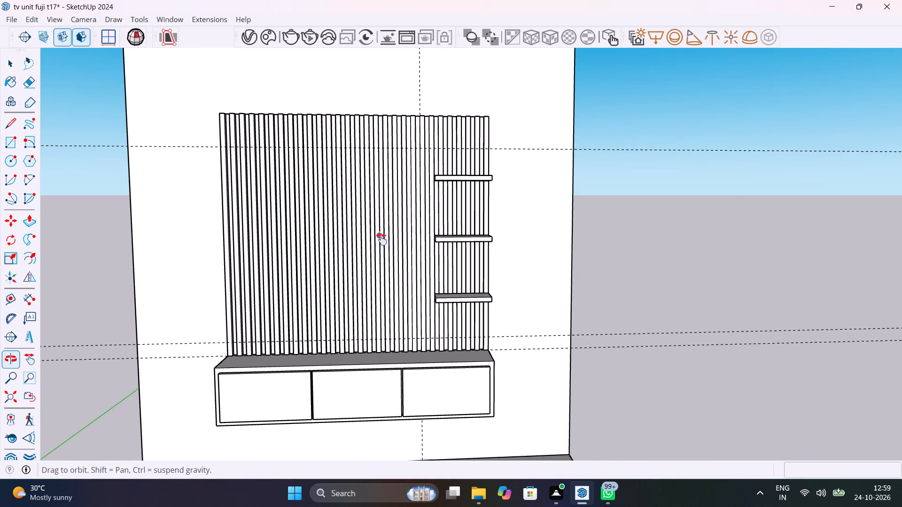
Draw a 3'6" by 3'6" square over the strips, from the upper guide's crossing with the vertical guide to the lower 3" guide.
shift+middle_drag(381, 239, 474, 295)
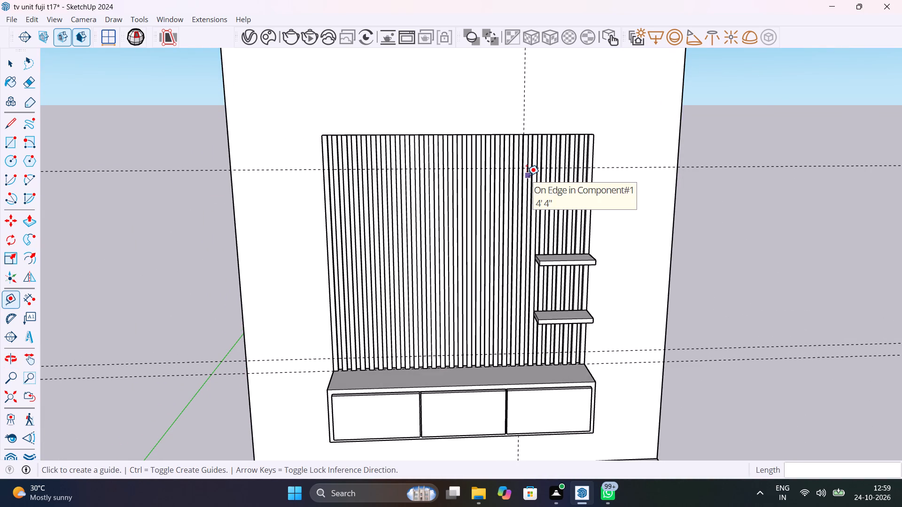
key(space)
scroll(527, 176, up, 9)
middle_drag(526, 170, 555, 238)
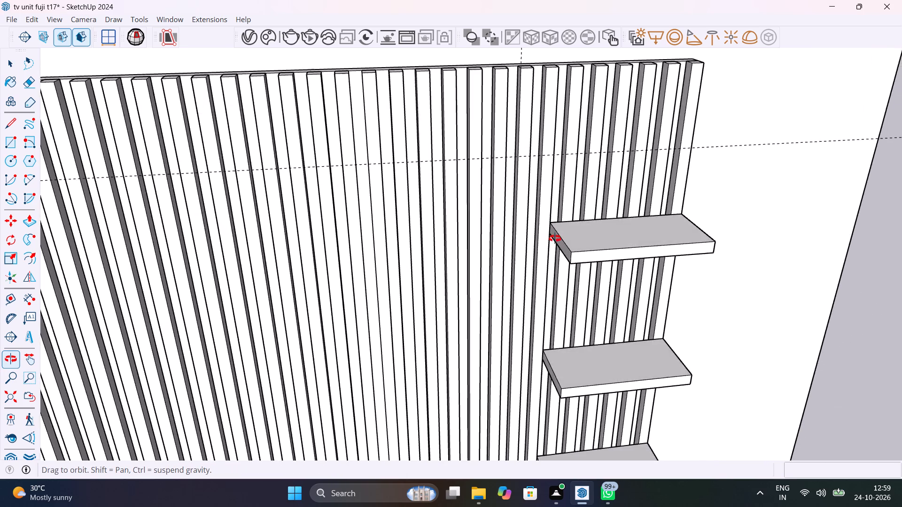
middle_drag(555, 238, 577, 269)
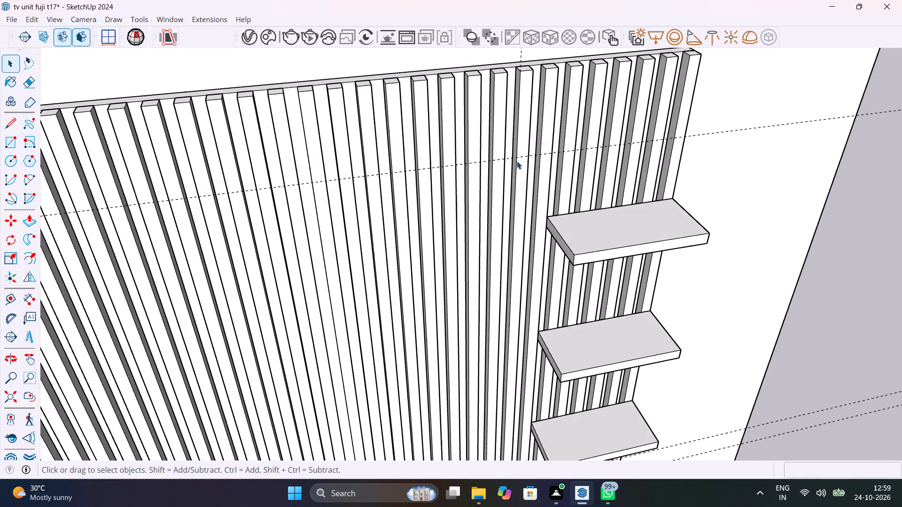
key(r)
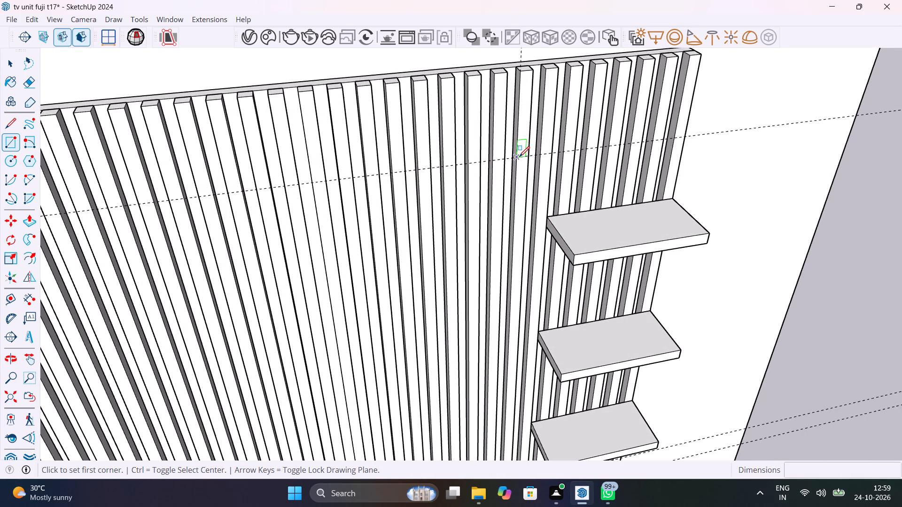
scroll(519, 157, up, 5)
shift+middle_drag(519, 157, 540, 271)
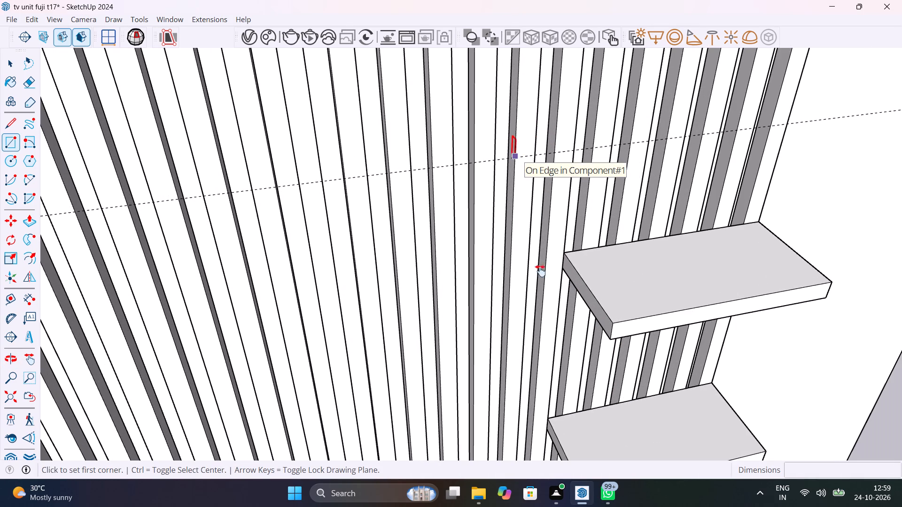
shift+middle_drag(540, 271, 540, 293)
click(537, 296)
scroll(517, 320, down, 11)
shift+middle_drag(500, 356, 591, 153)
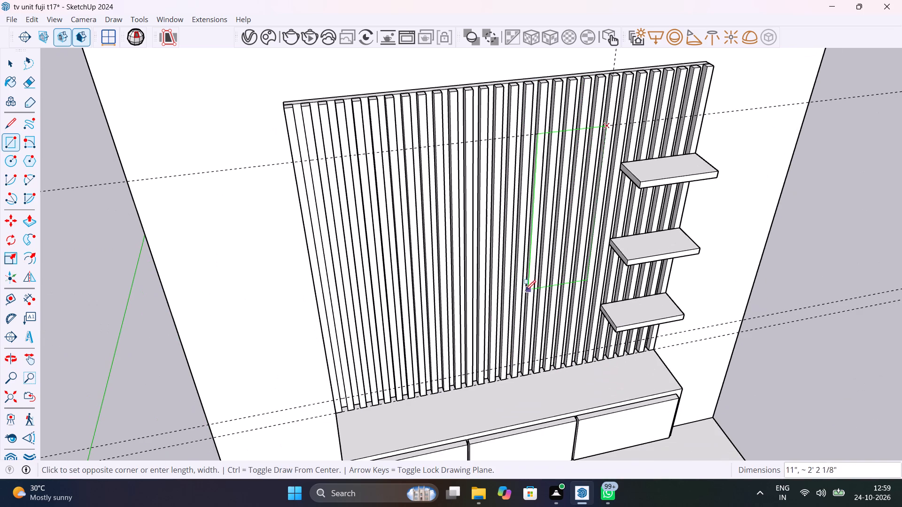
scroll(348, 393, up, 5)
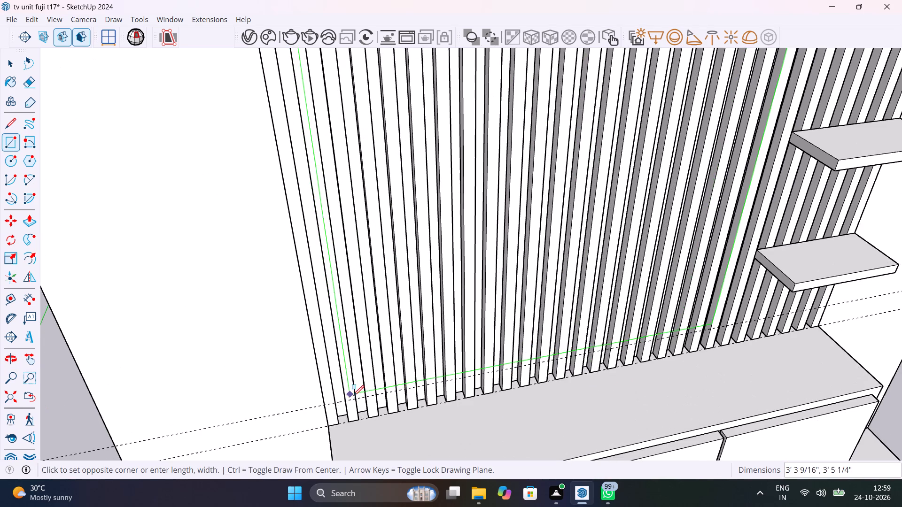
middle_drag(357, 396, 465, 277)
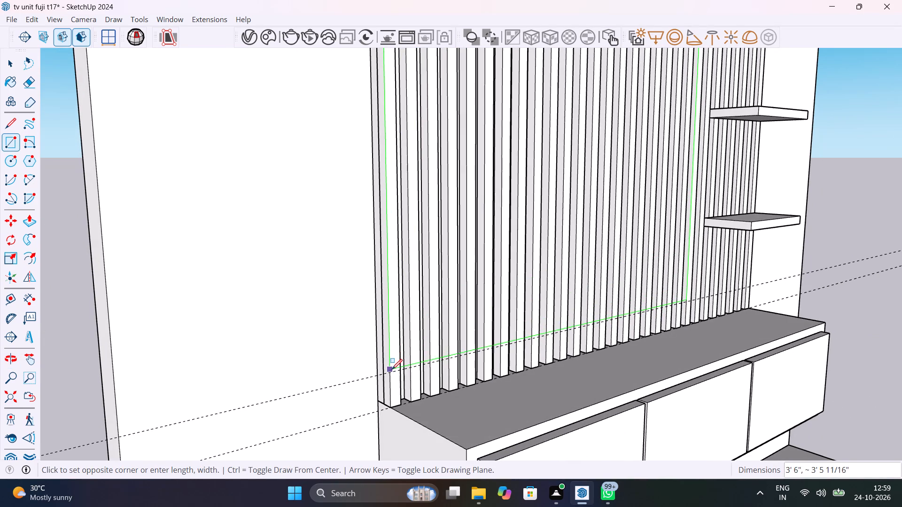
scroll(393, 372, up, 5)
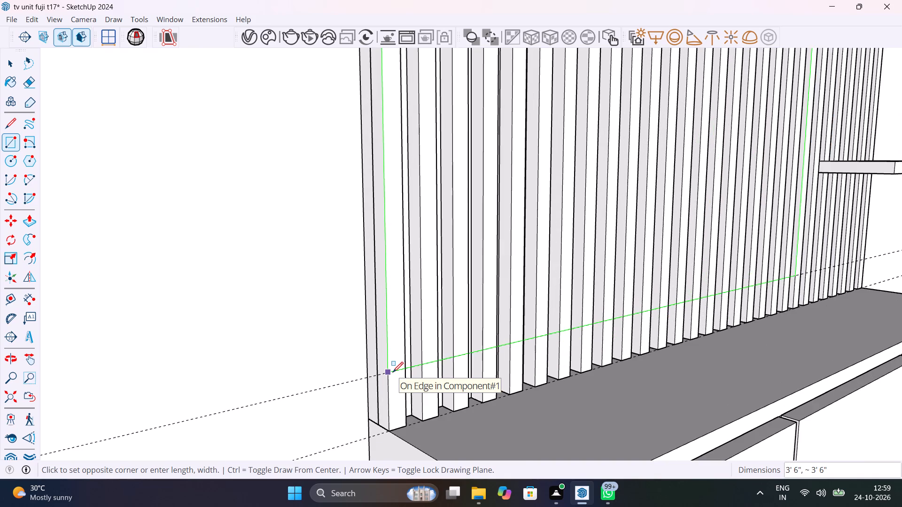
scroll(393, 372, up, 5)
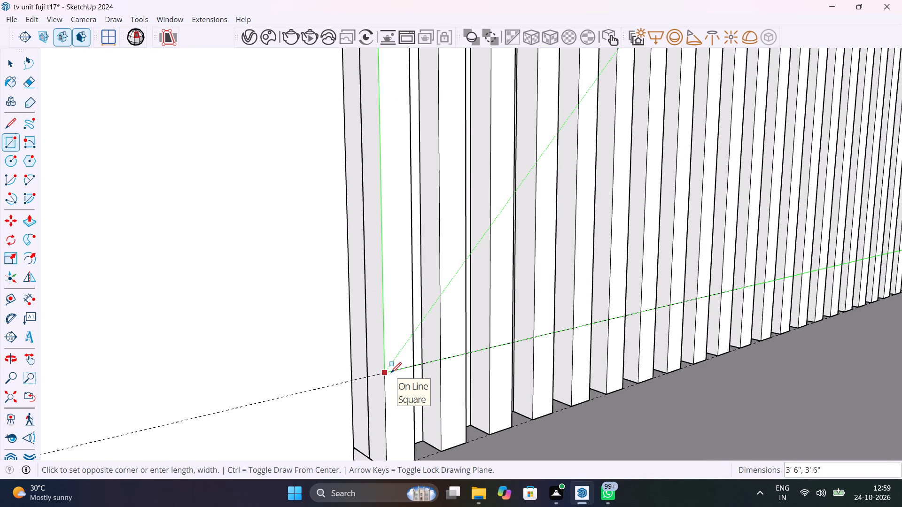
click(391, 373)
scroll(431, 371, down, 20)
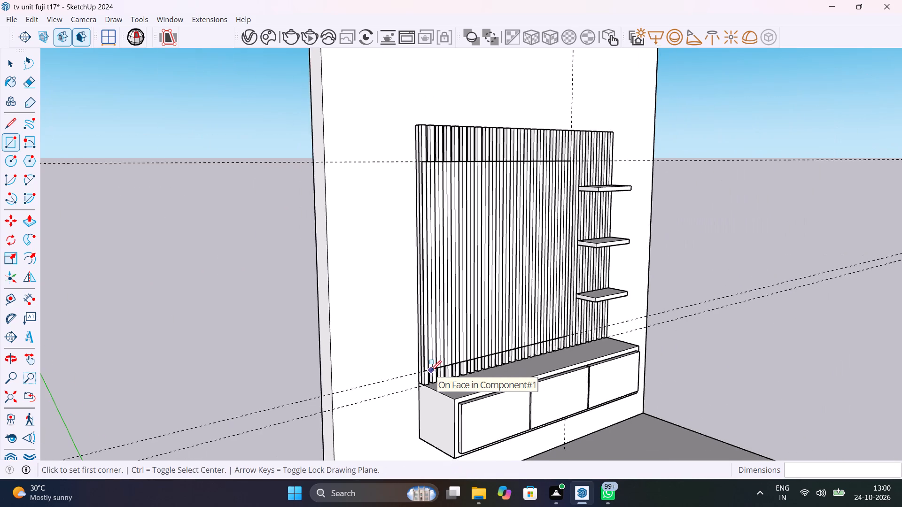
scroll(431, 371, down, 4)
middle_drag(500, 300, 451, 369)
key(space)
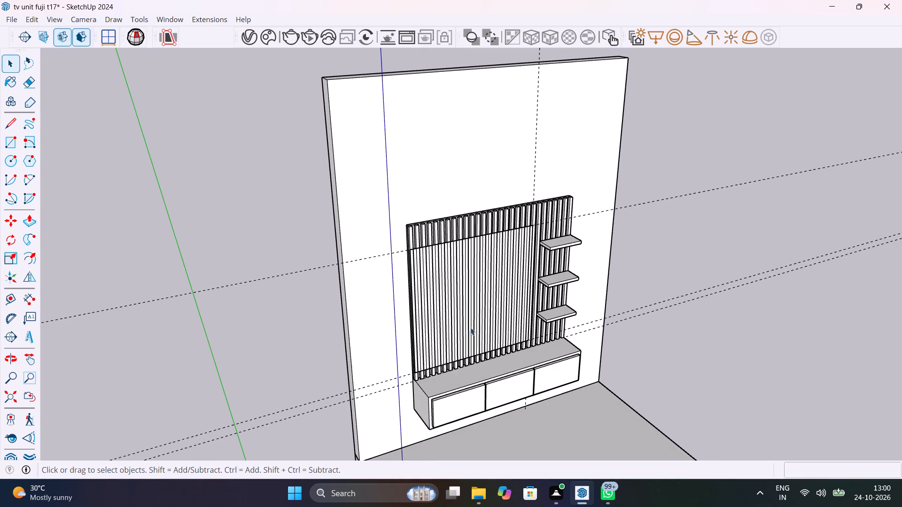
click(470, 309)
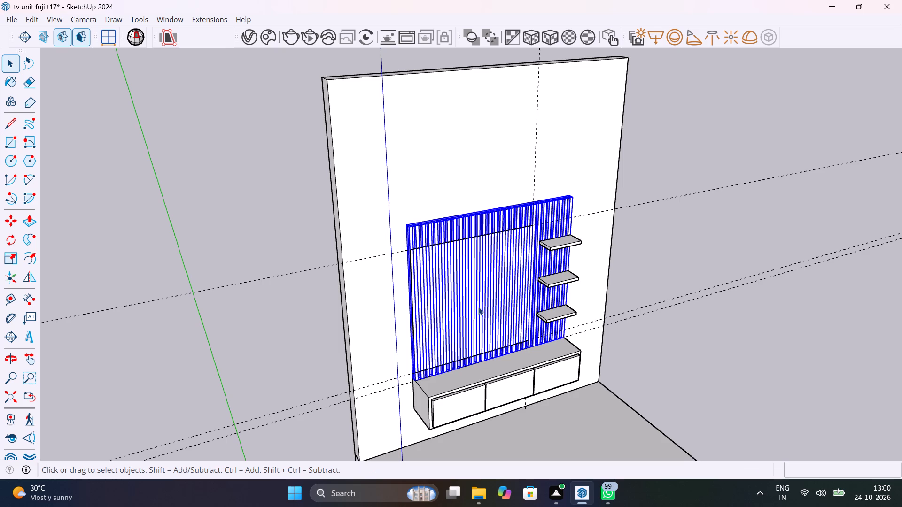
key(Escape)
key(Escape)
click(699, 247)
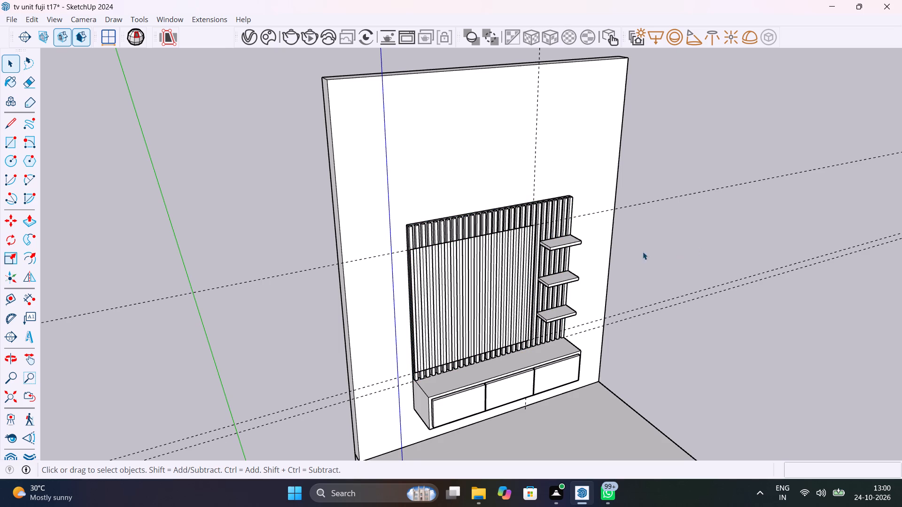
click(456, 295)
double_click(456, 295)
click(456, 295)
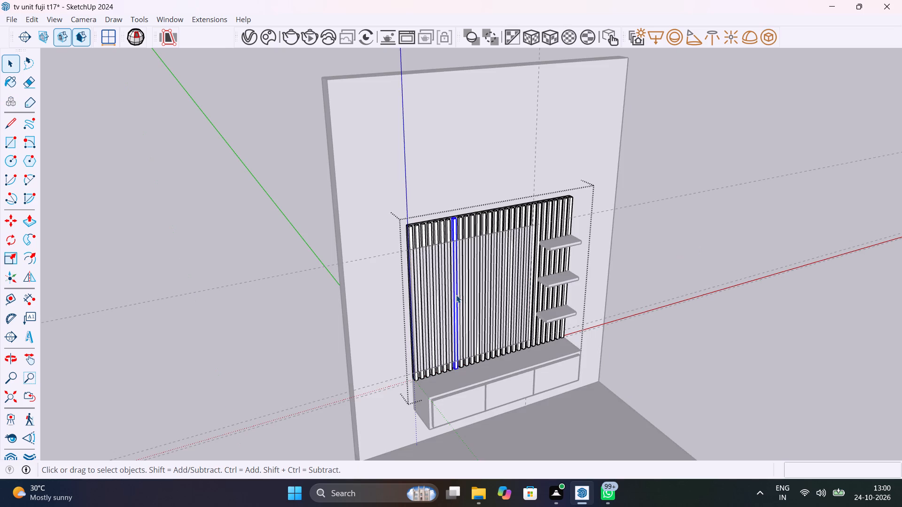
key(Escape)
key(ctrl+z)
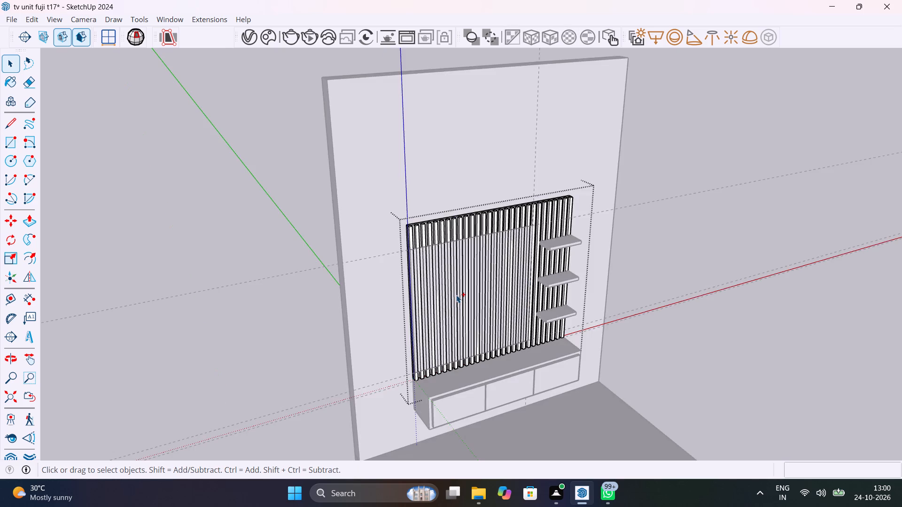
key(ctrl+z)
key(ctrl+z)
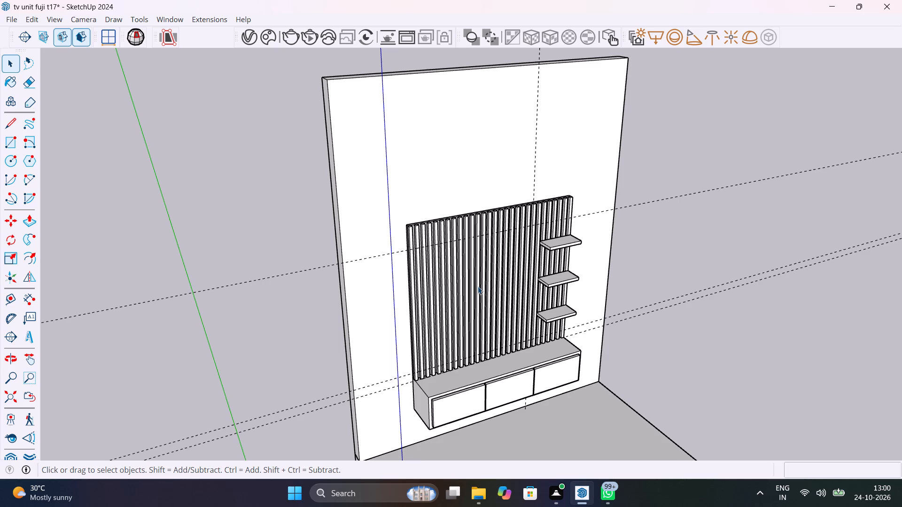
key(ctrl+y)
Push/Pull the square on the strip panel outward by 1".
key(p)
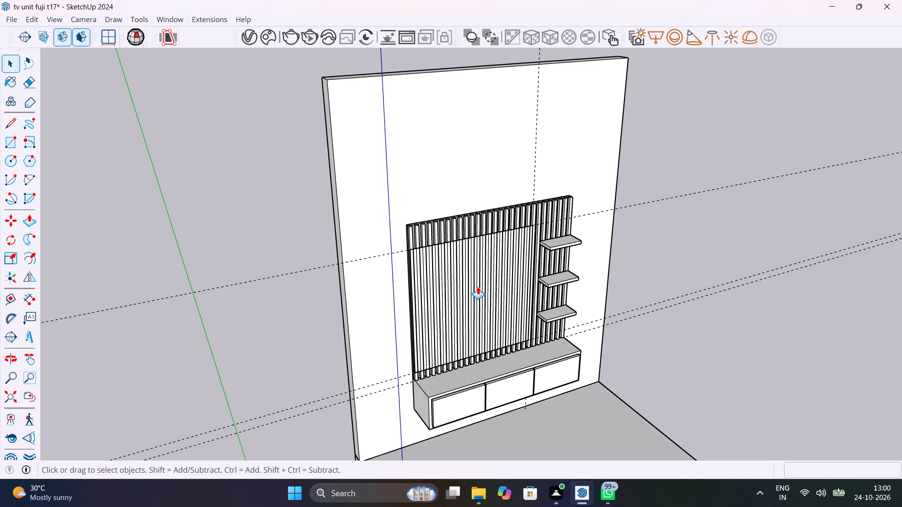
click(478, 286)
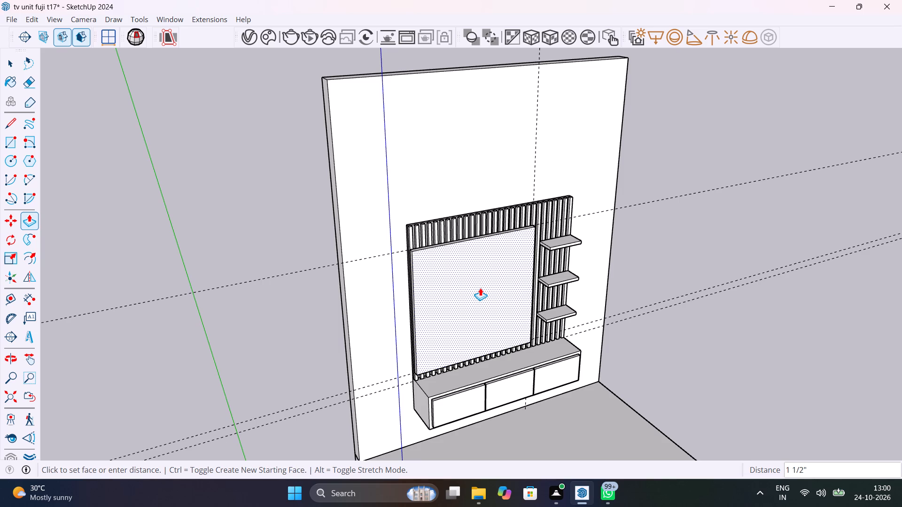
text(1")
key(Return)
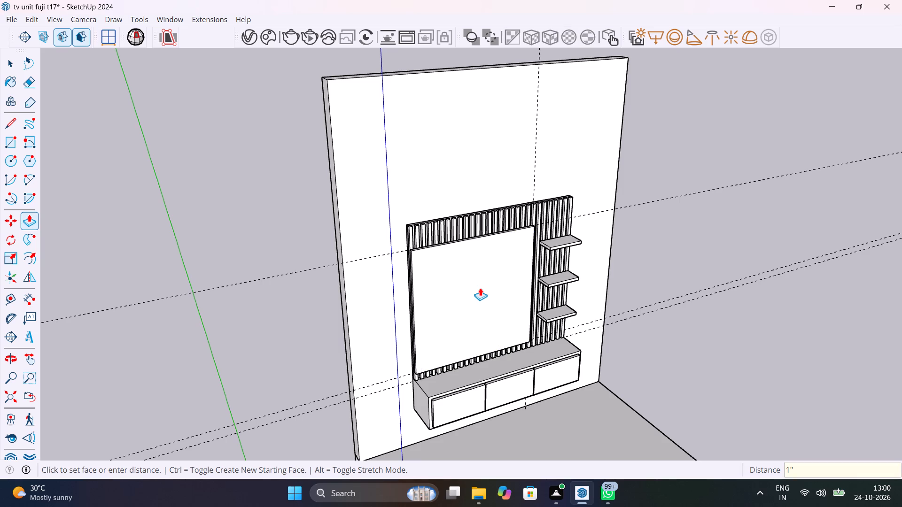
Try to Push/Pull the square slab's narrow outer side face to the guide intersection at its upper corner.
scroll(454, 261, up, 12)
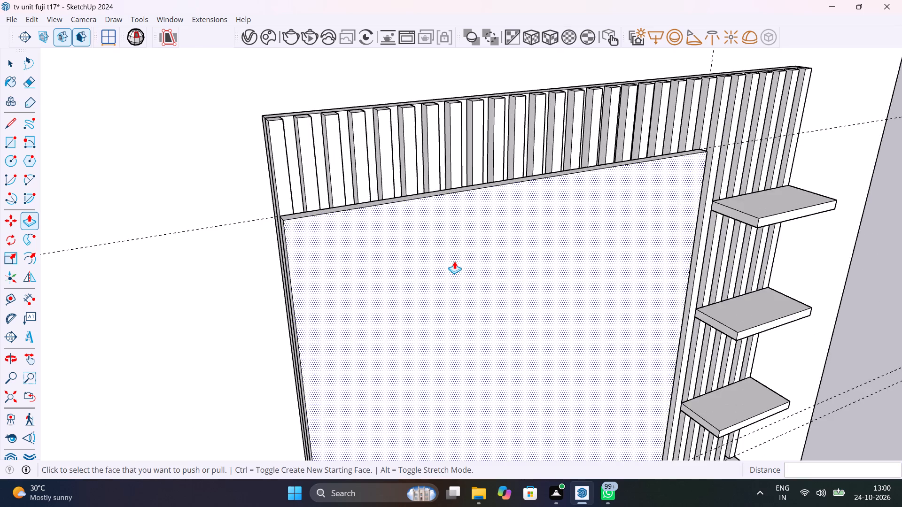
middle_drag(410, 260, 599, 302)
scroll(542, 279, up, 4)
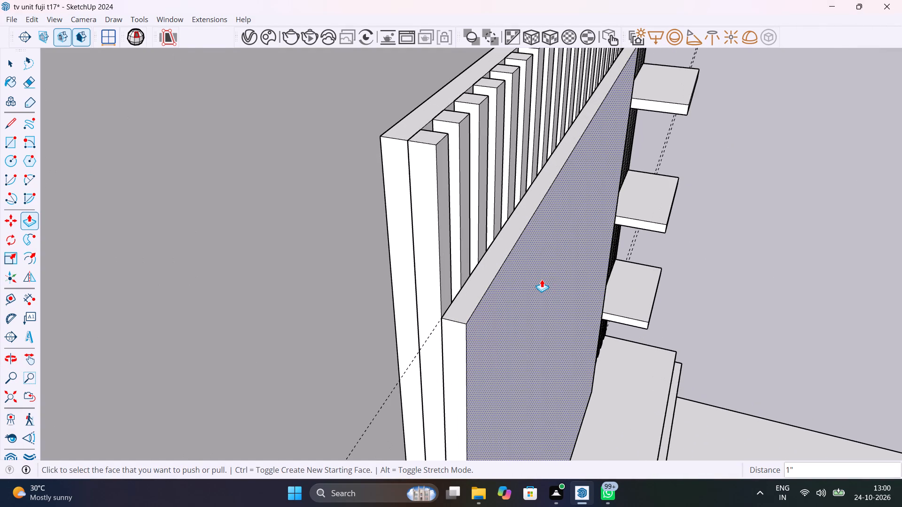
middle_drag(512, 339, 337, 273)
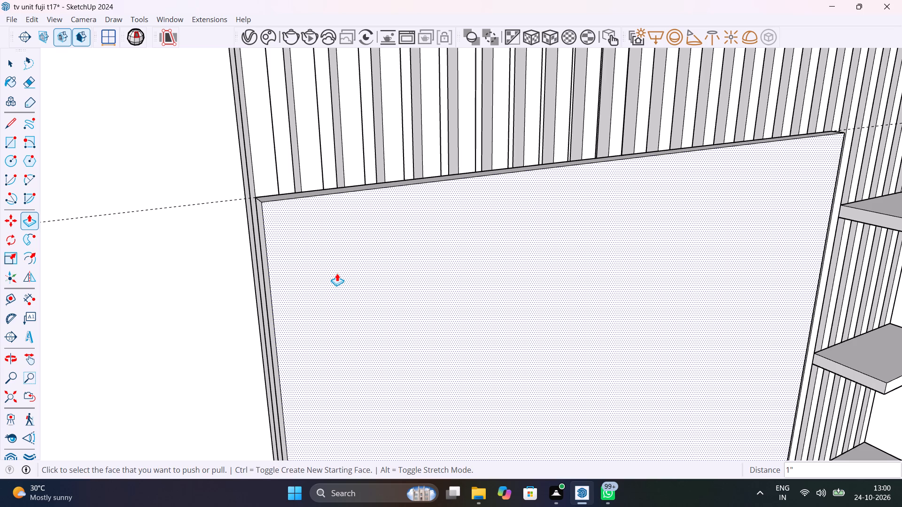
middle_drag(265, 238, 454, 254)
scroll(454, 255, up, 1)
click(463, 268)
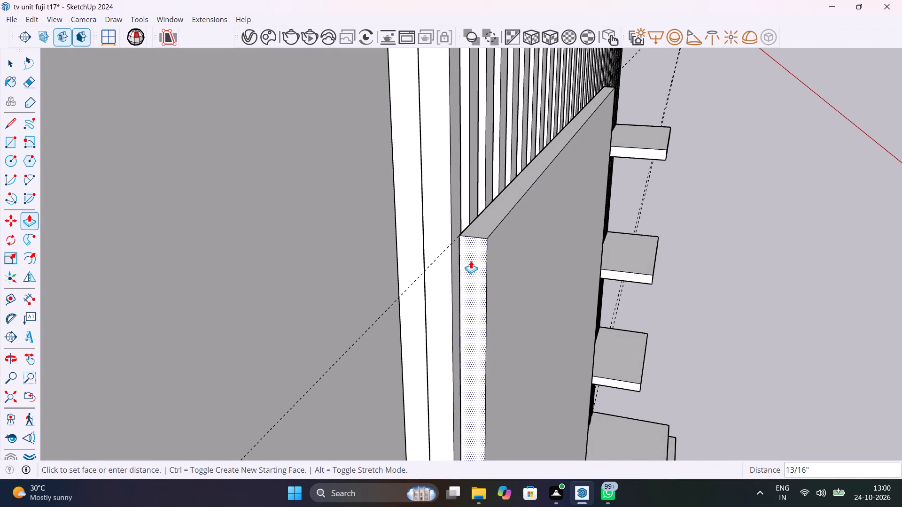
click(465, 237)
Select all the geometry of the 1" square slab and make it a group.
scroll(487, 300, down, 20)
scroll(487, 300, down, 5)
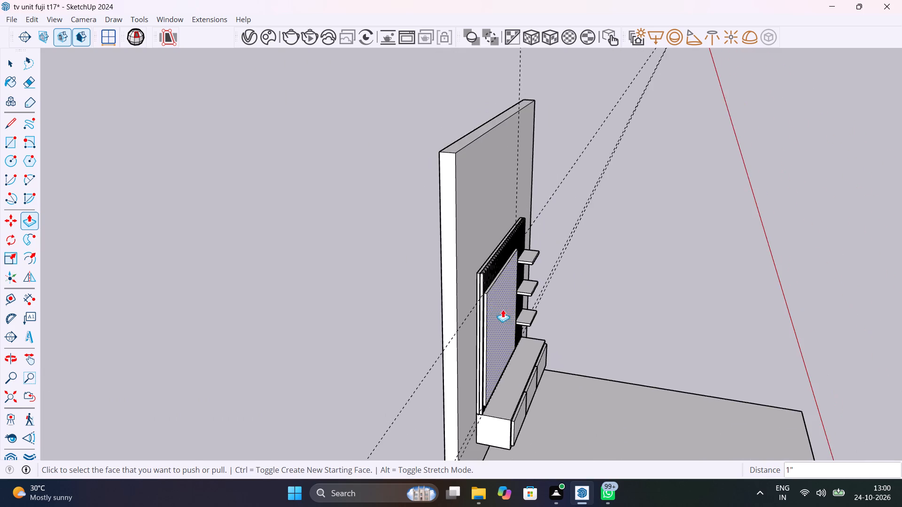
middle_drag(502, 309, 180, 249)
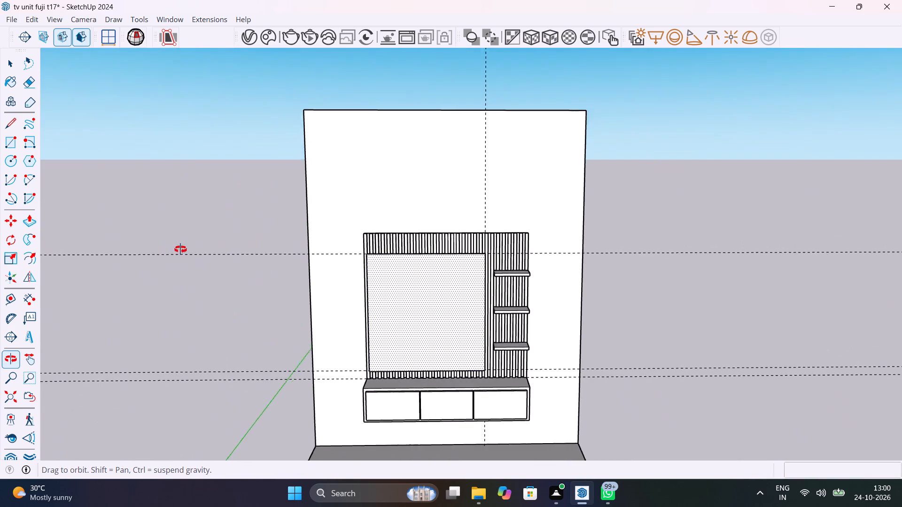
middle_drag(180, 249, 409, 314)
scroll(455, 312, up, 4)
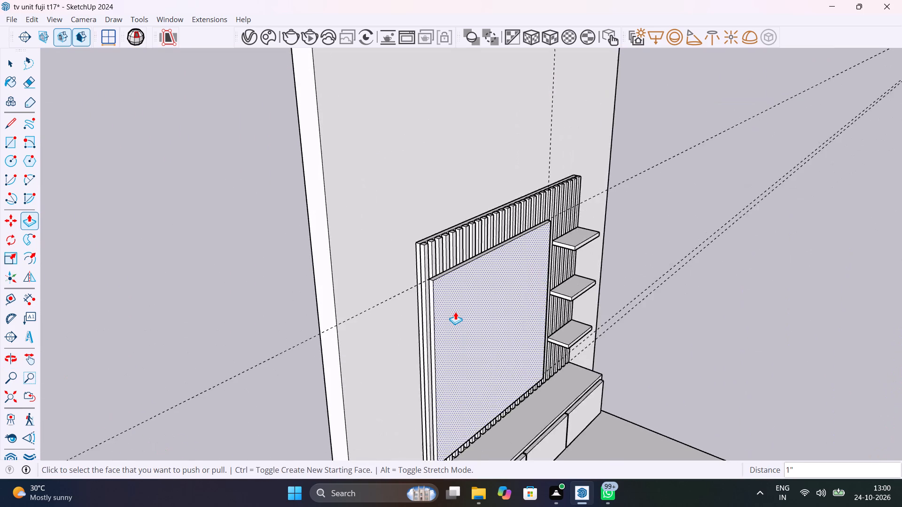
scroll(455, 312, up, 6)
key(space)
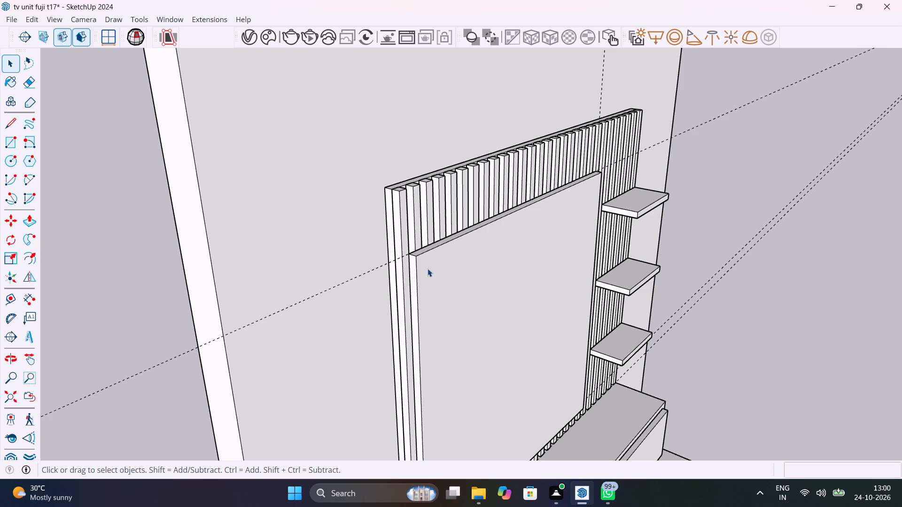
scroll(422, 257, up, 4)
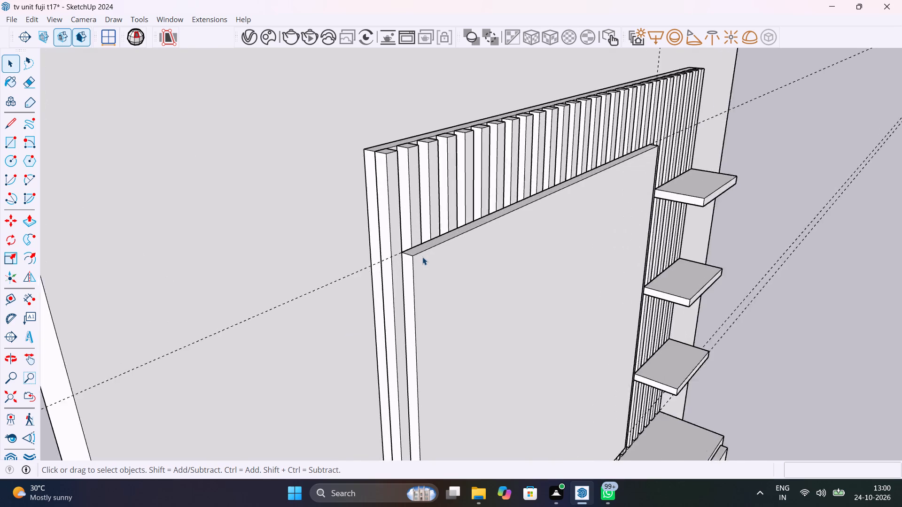
scroll(422, 257, up, 5)
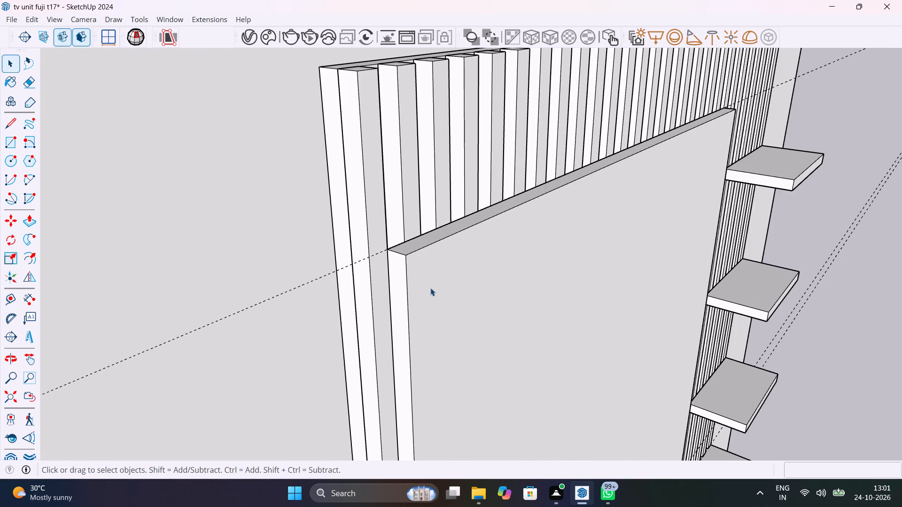
click(430, 288)
triple_click(430, 288)
right_click(430, 288)
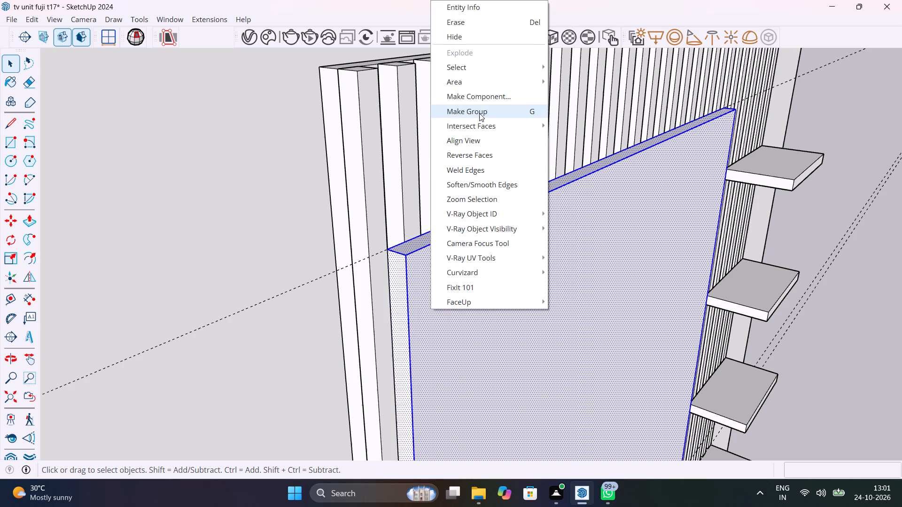
click(479, 113)
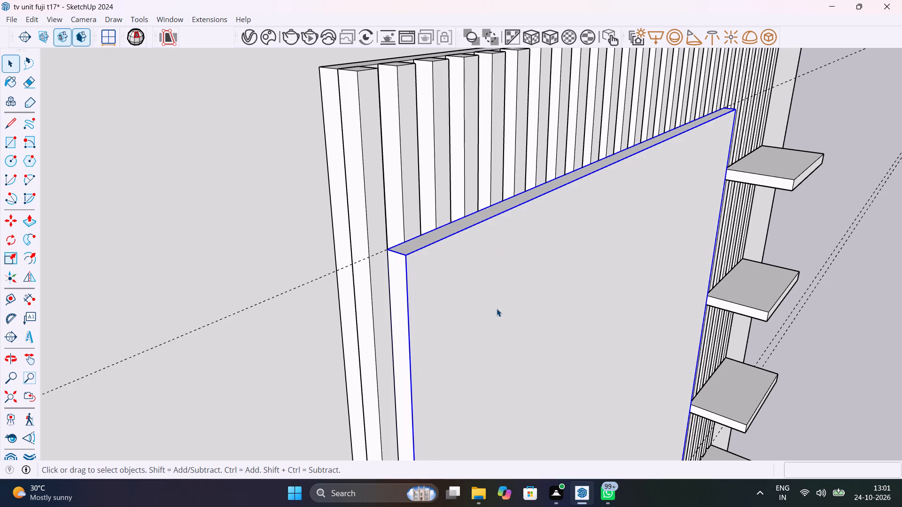
Hide the strip panel group behind the square slab.
scroll(497, 308, down, 4)
click(436, 215)
right_click(436, 215)
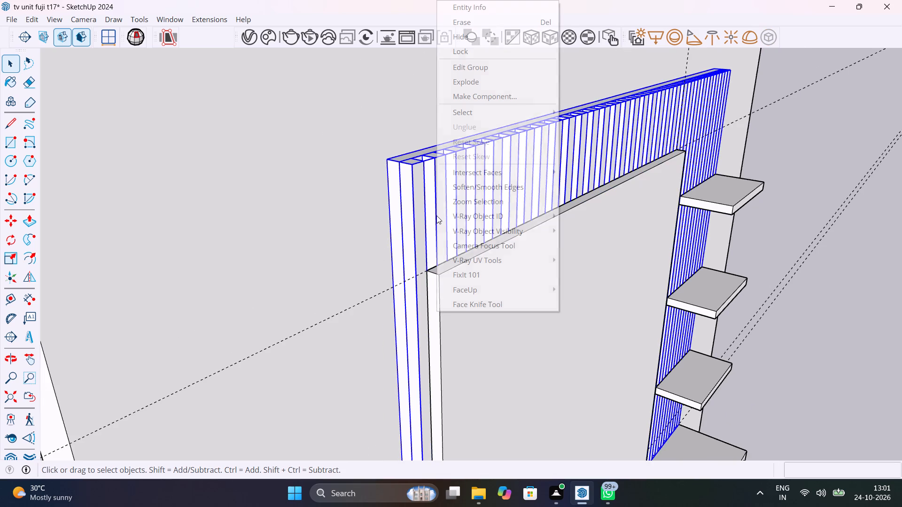
click(461, 33)
Hide the wall group behind the TV unit.
click(242, 202)
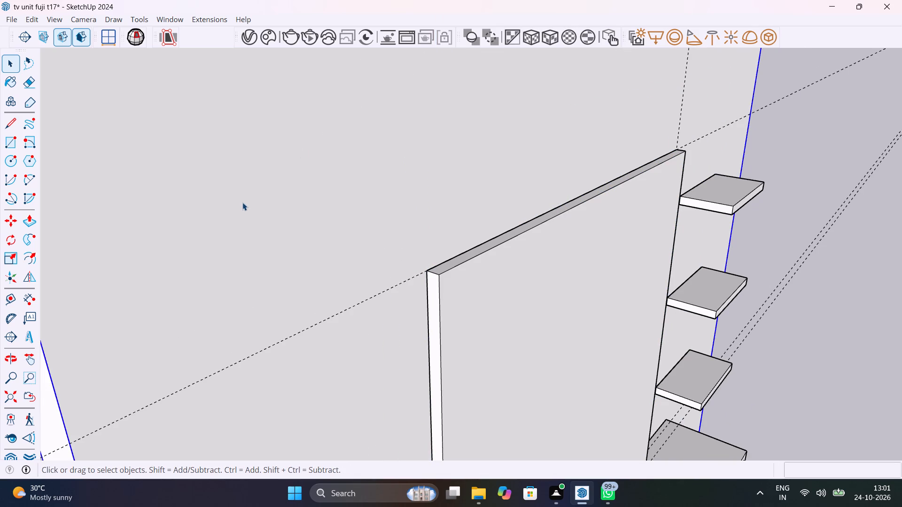
right_click(242, 202)
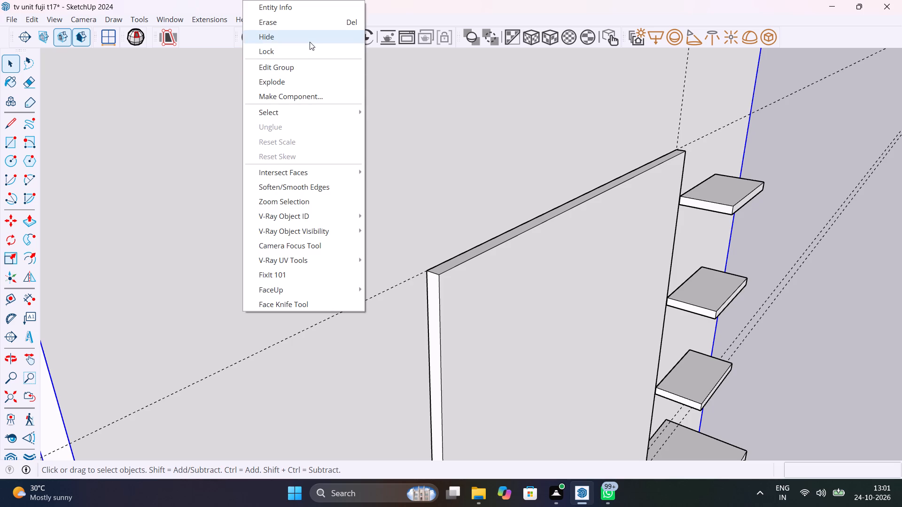
click(310, 42)
Open the square slab group and offset the outline of its back face inward by 1".
scroll(358, 245, down, 5)
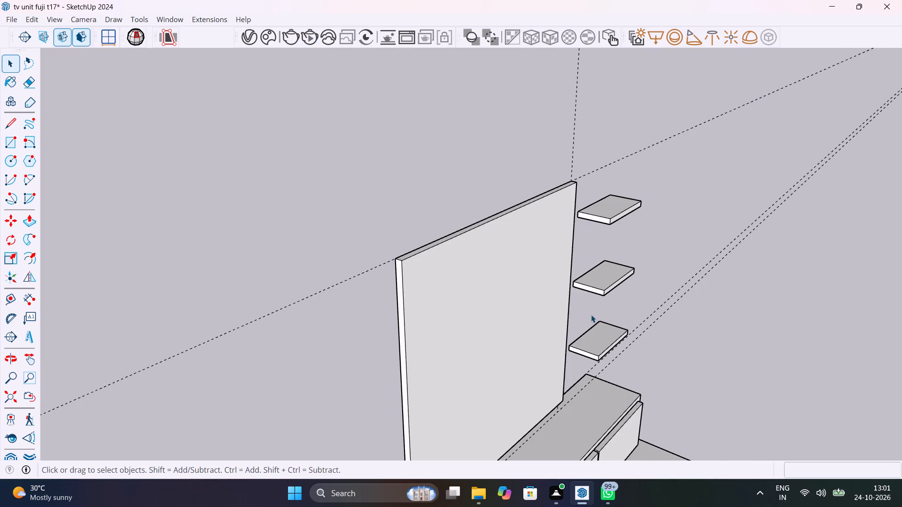
middle_drag(427, 301, 775, 319)
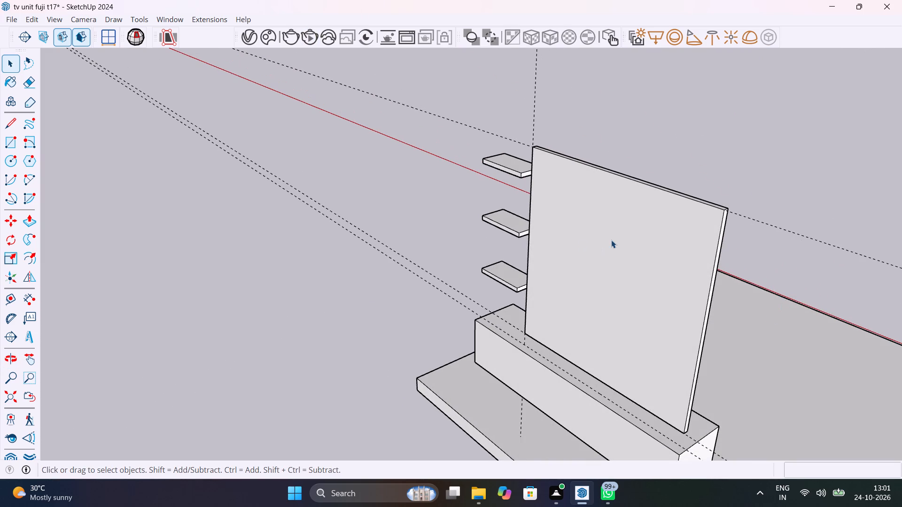
double_click(612, 239)
scroll(660, 224, up, 7)
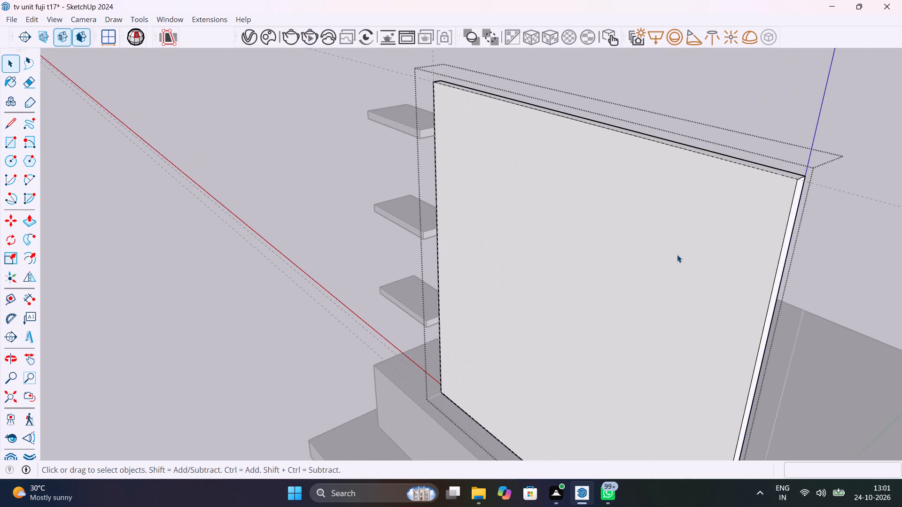
key(f)
drag(762, 256, 757, 255)
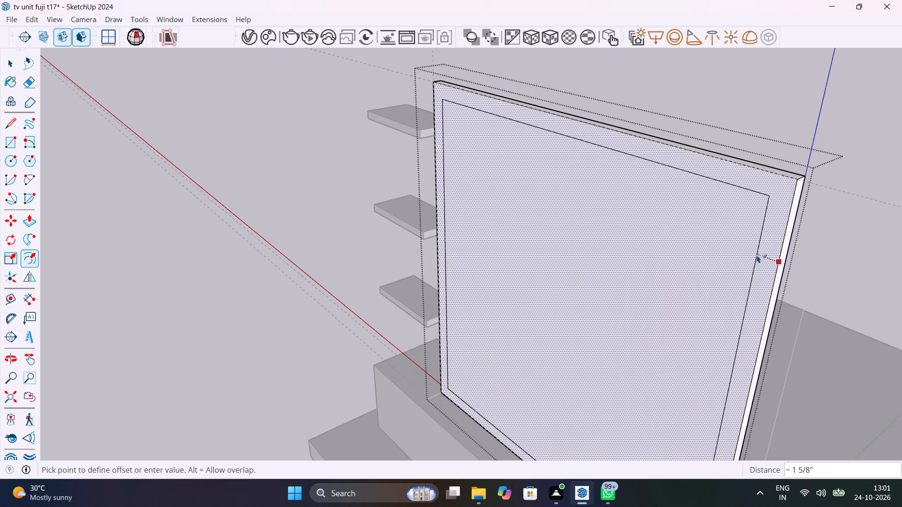
drag(757, 255, 767, 253)
key(1)
key(shift+quotedbl)
key(Return)
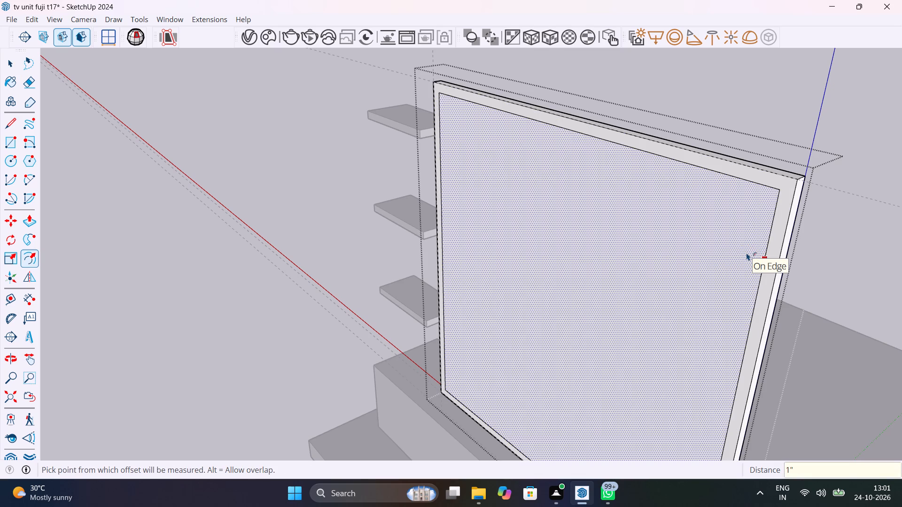
key(space)
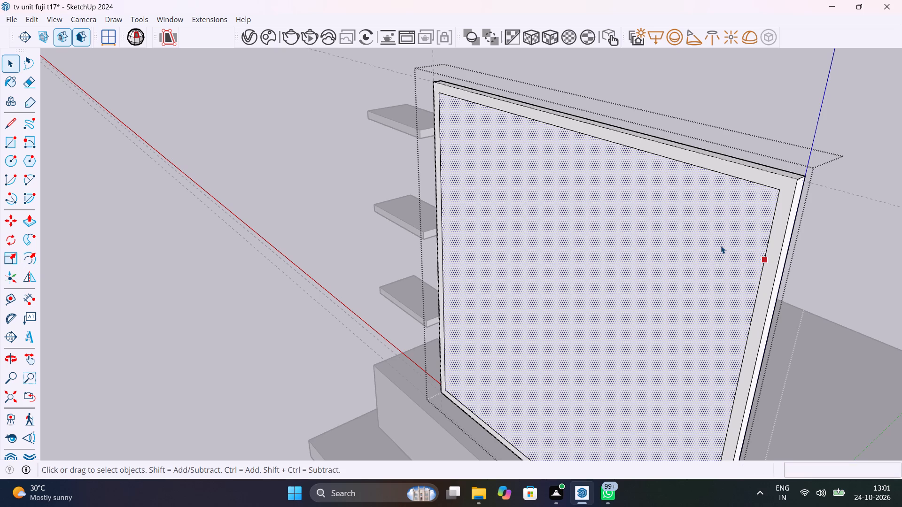
Push/Pull the inset square on the slab's back face outward by 1" and close the group.
key(p)
click(721, 246)
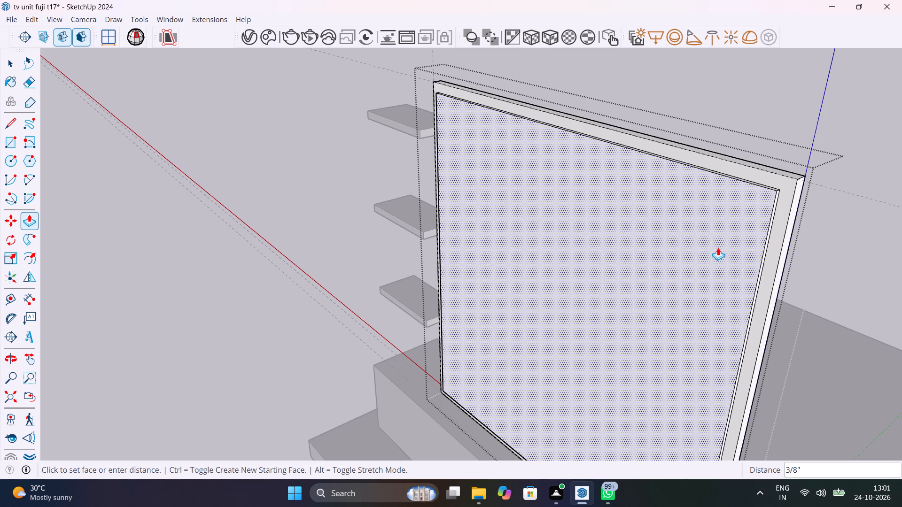
text(1")
key(Return)
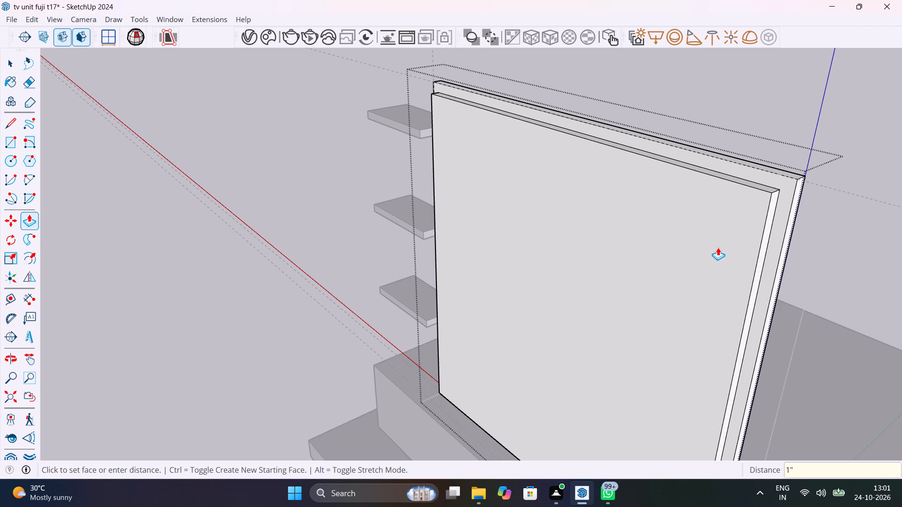
key(space)
click(773, 100)
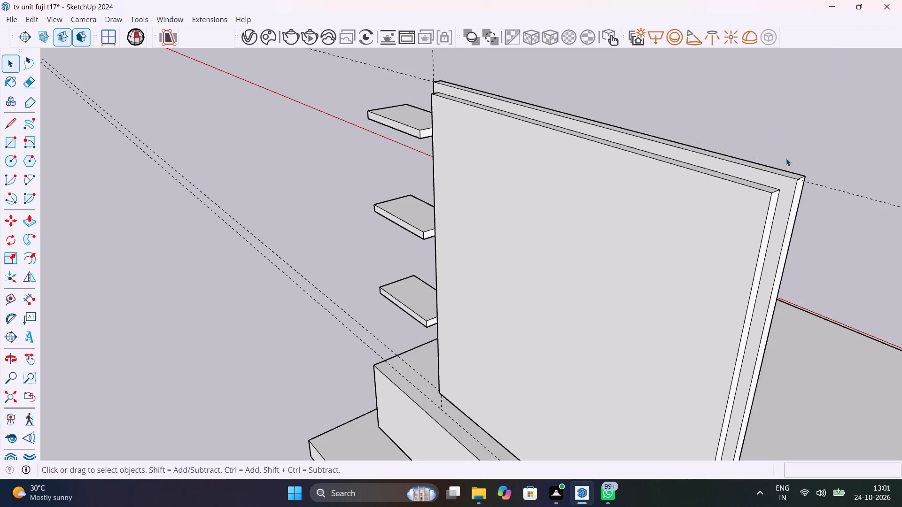
Unhide all hidden objects in the model.
middle_drag(786, 157, 564, 158)
scroll(564, 159, down, 6)
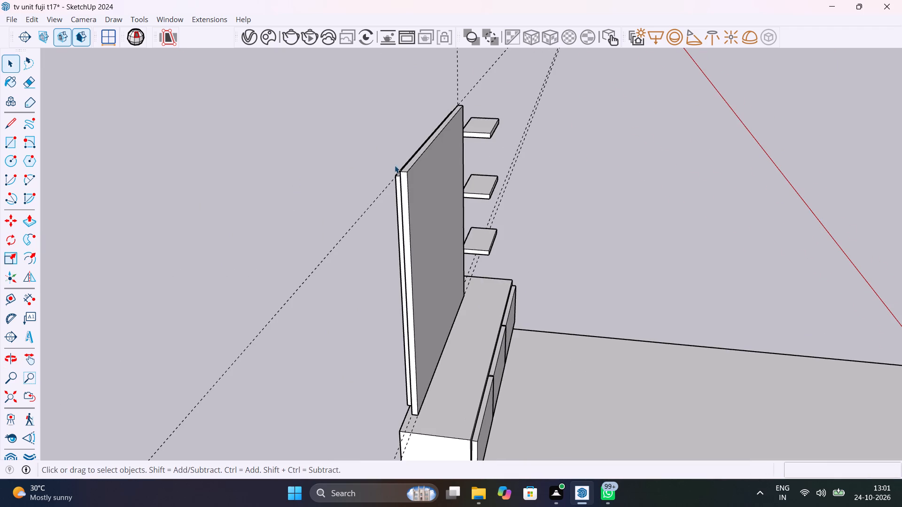
click(27, 20)
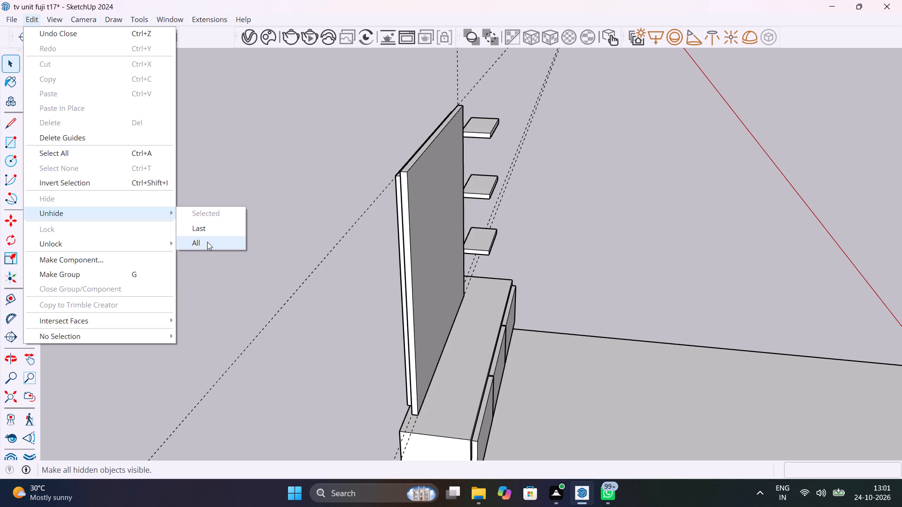
click(207, 242)
Move the square slab group away from the wall by its upper rear corner, bringing its rear raised block clear of the strips.
scroll(407, 175, up, 16)
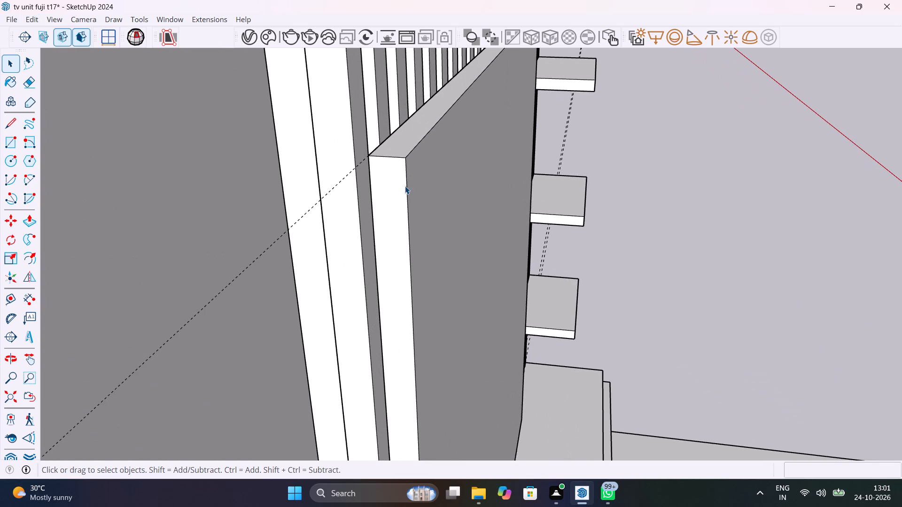
click(404, 185)
middle_drag(408, 184, 443, 205)
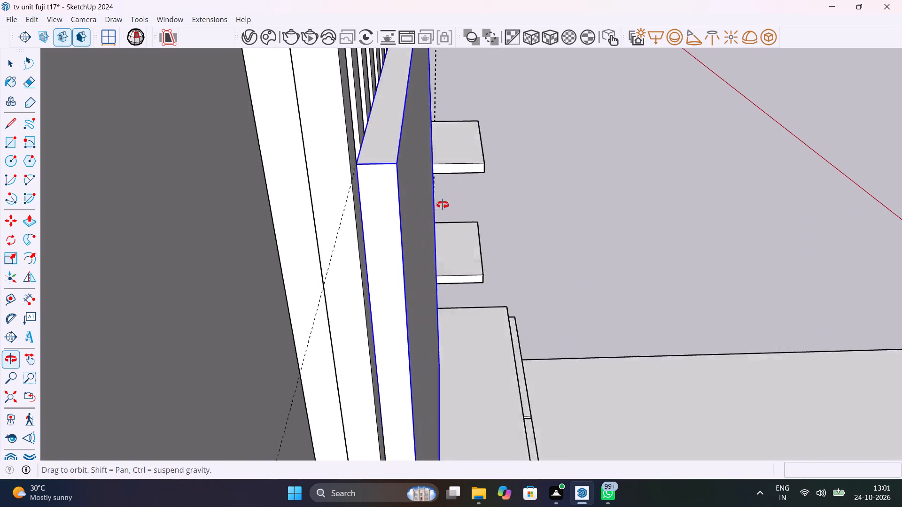
middle_drag(443, 205, 440, 204)
key(m)
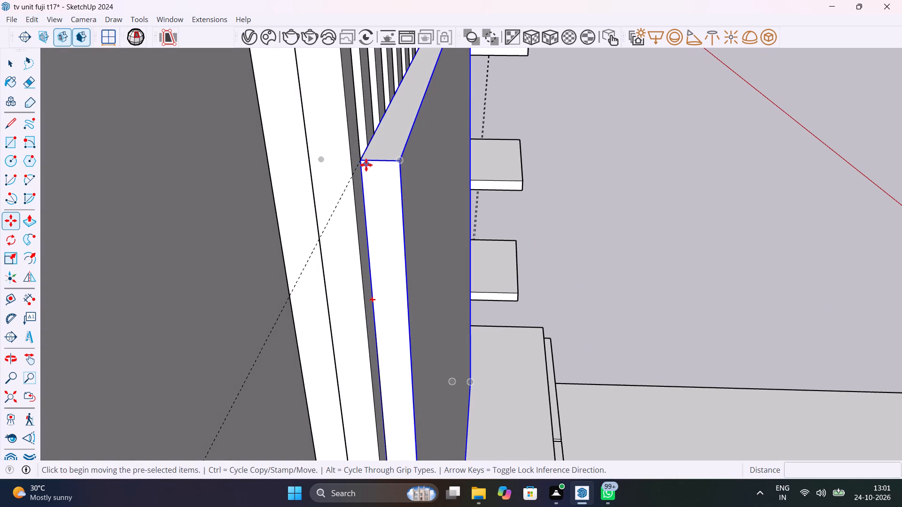
click(364, 162)
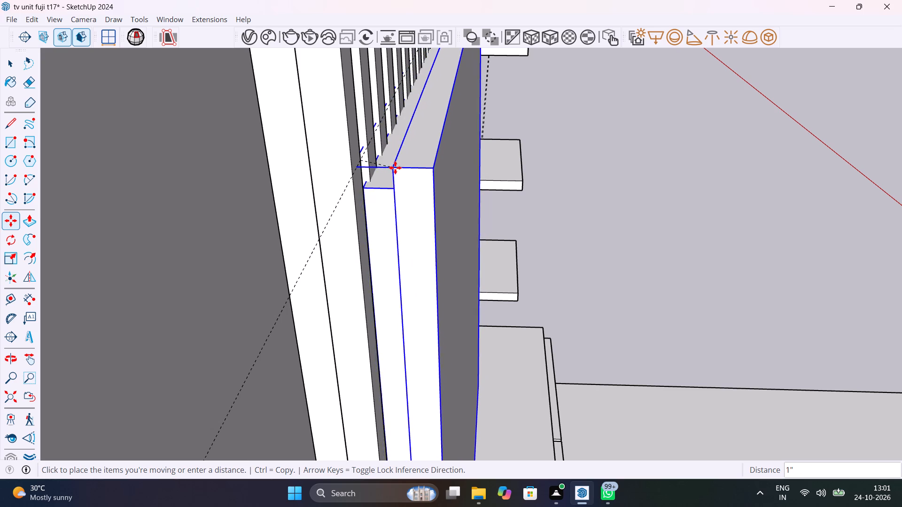
click(407, 169)
Move the slab group 1/4" from the upper corner of its rear raised block toward the adjacent strip's face.
scroll(375, 192, up, 11)
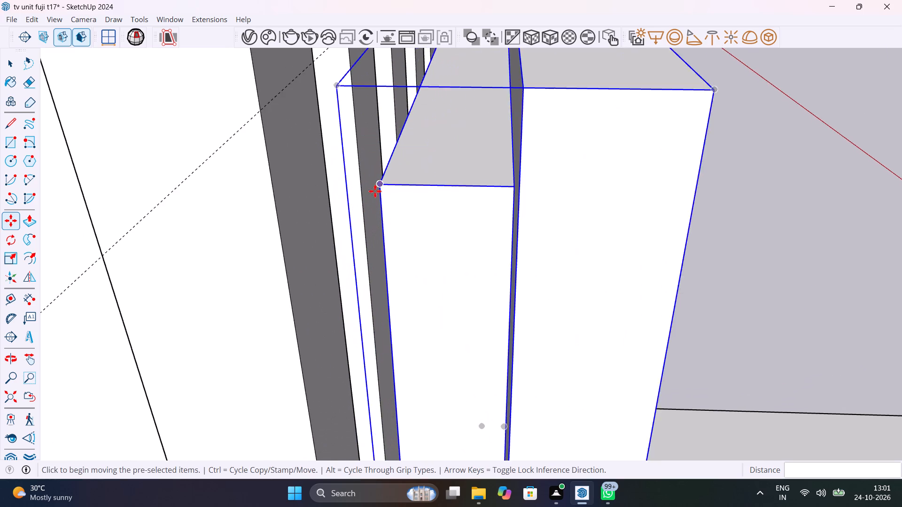
scroll(375, 191, up, 4)
middle_drag(378, 198, 360, 204)
scroll(360, 204, up, 1)
click(371, 181)
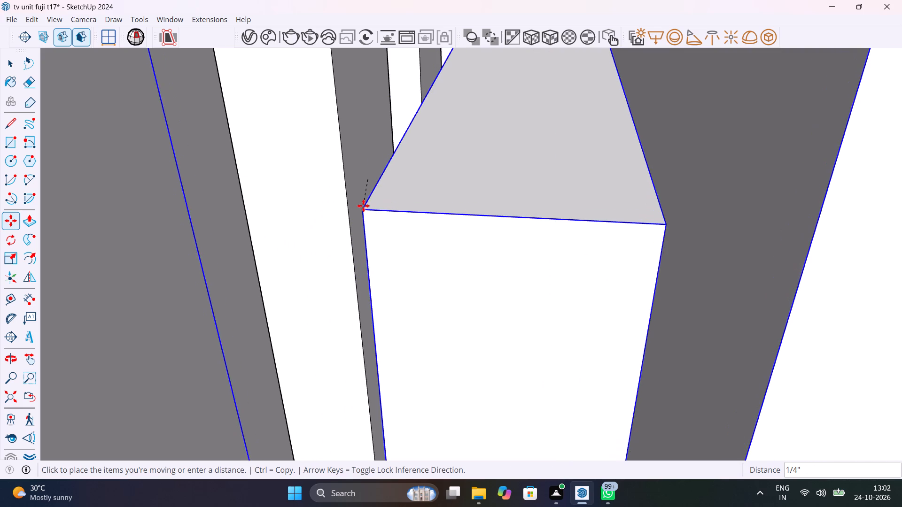
click(350, 205)
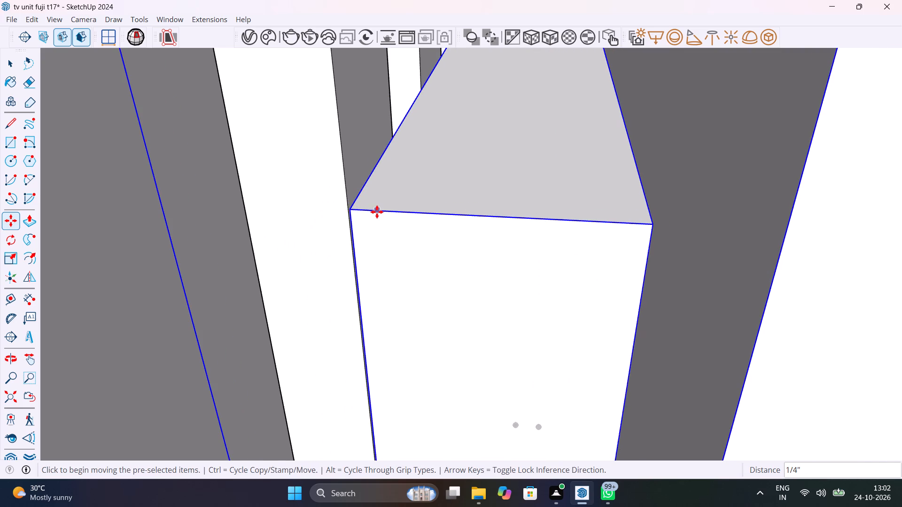
scroll(377, 212, down, 20)
scroll(377, 212, down, 19)
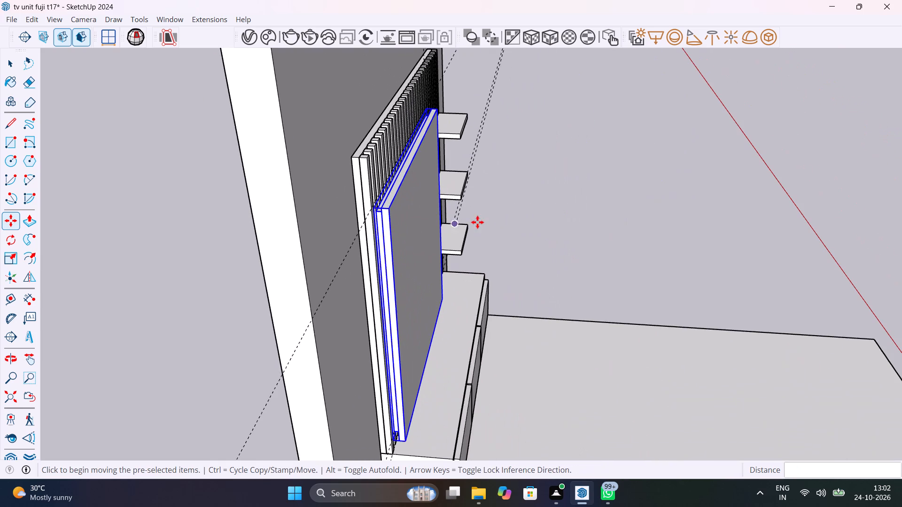
key(space)
click(590, 206)
Examine the slab from the front and from the side, checking how its rear raised block sits against the strips.
middle_drag(587, 244, 328, 191)
scroll(333, 194, down, 4)
middle_drag(387, 202, 367, 207)
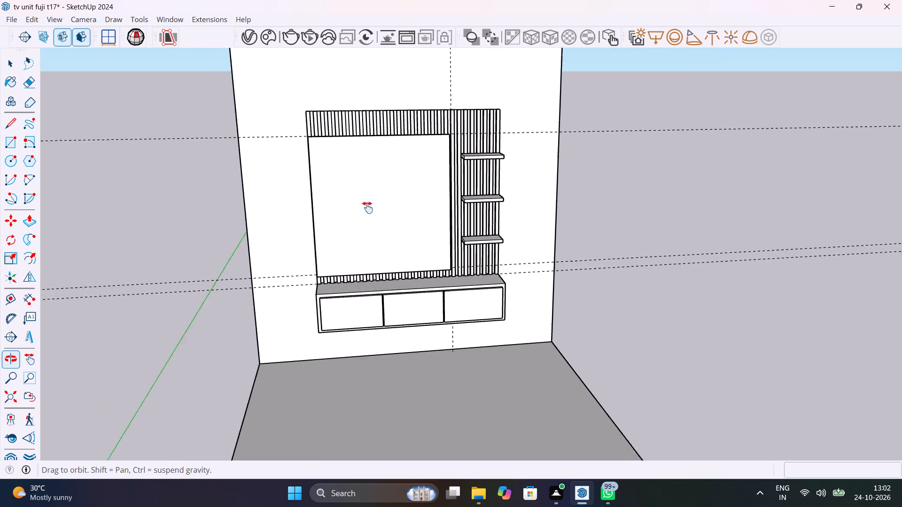
middle_drag(367, 207, 343, 198)
scroll(491, 230, up, 4)
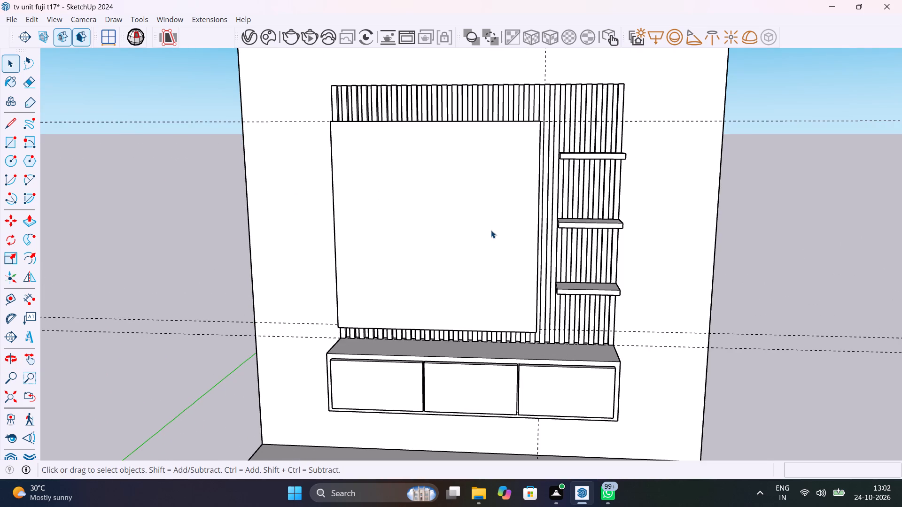
middle_drag(389, 219, 441, 215)
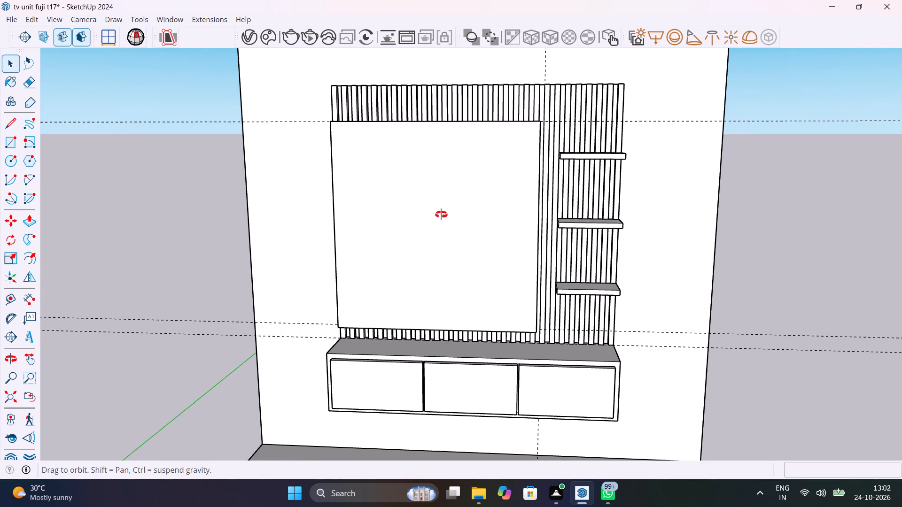
middle_drag(441, 215, 616, 224)
scroll(325, 123, up, 16)
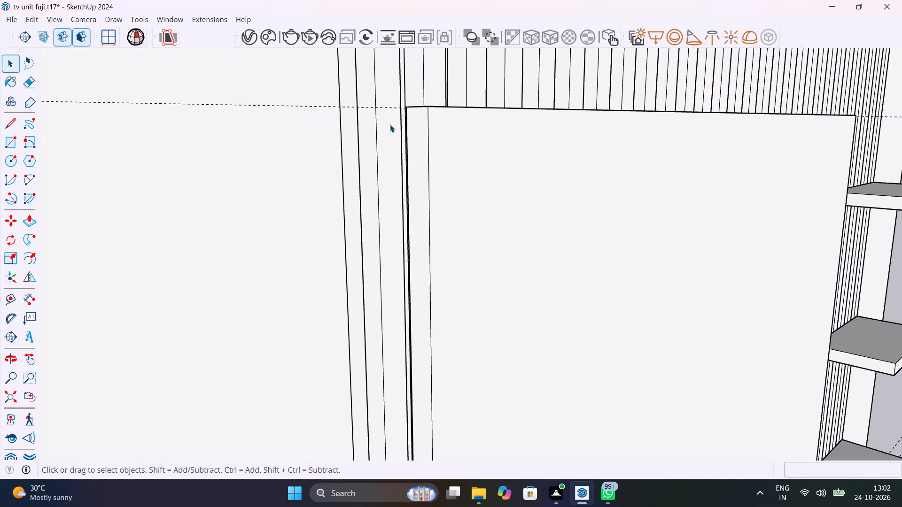
middle_drag(412, 121, 361, 225)
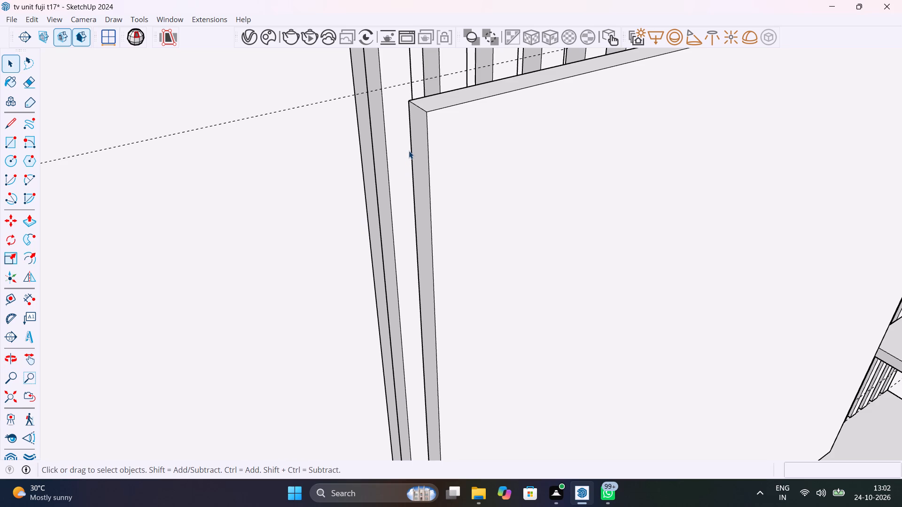
middle_drag(411, 151, 596, 151)
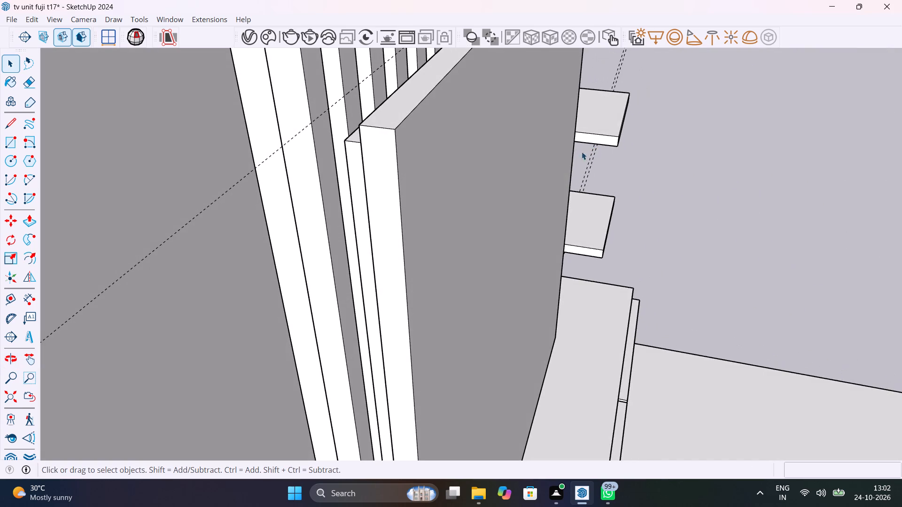
scroll(374, 133, up, 11)
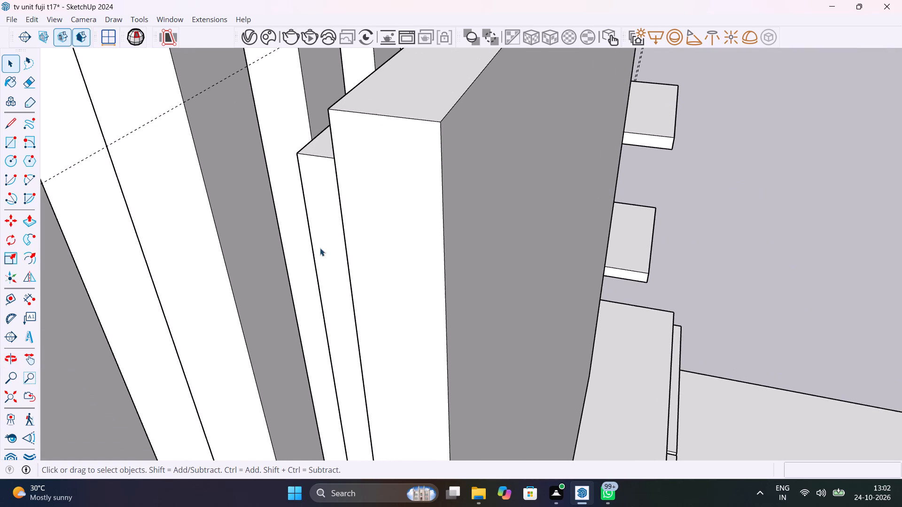
Move the slab group about 7/8" from the upper corner of its rear raised block onto the adjacent strip's edge.
click(325, 244)
key(m)
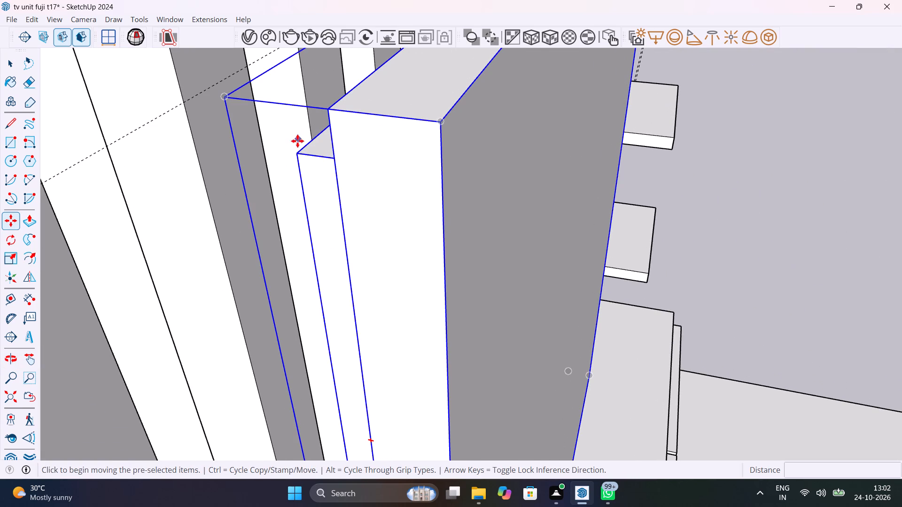
click(297, 153)
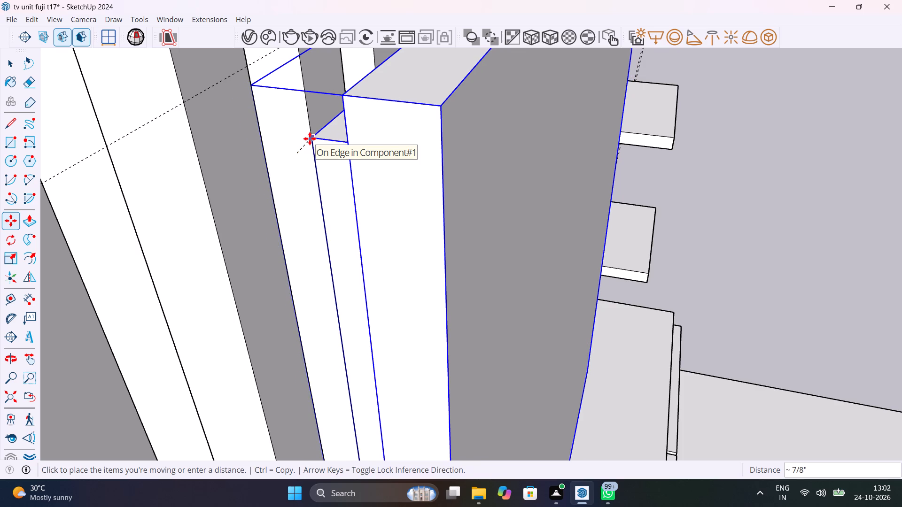
scroll(310, 138, up, 9)
middle_drag(330, 145, 348, 150)
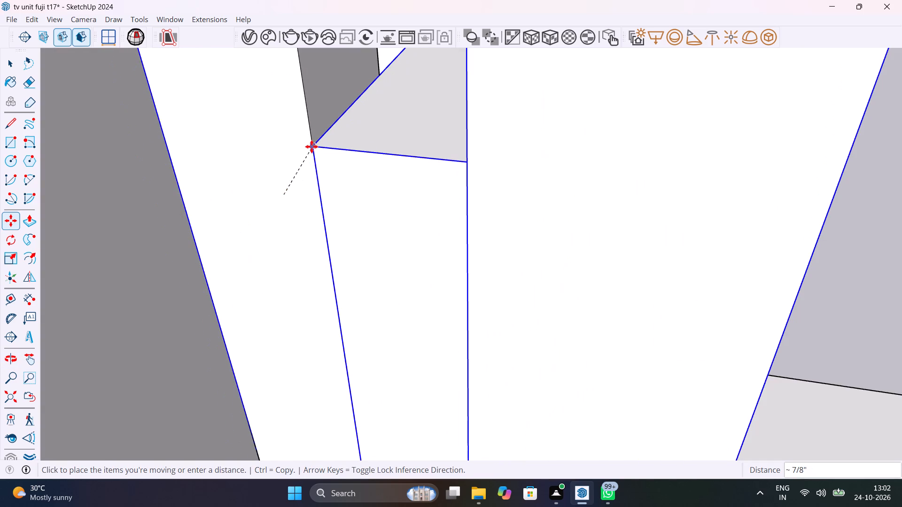
click(311, 146)
scroll(323, 194, down, 20)
scroll(323, 194, down, 13)
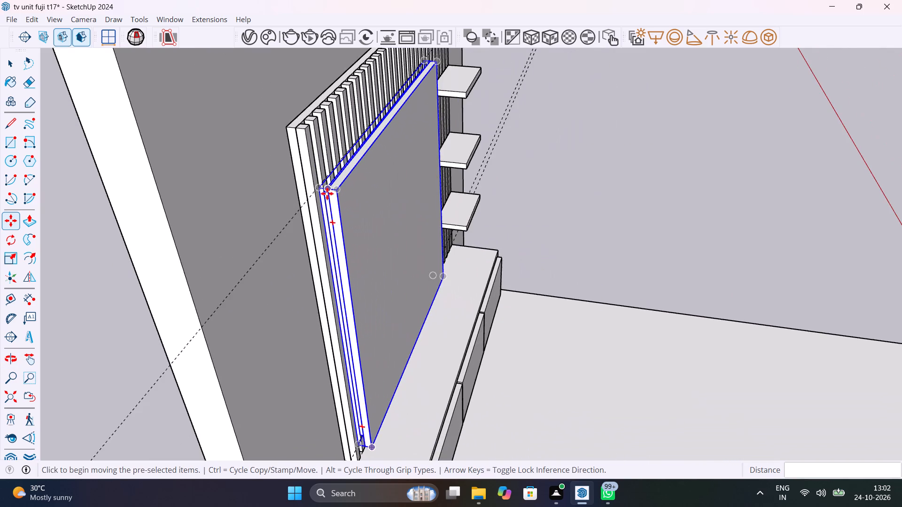
middle_drag(422, 202, 121, 169)
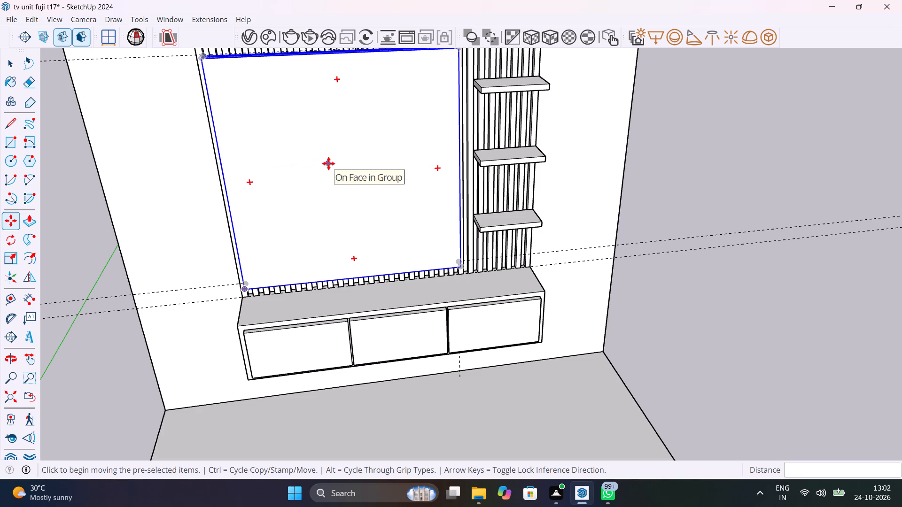
key(space)
shift+middle_drag(658, 138, 658, 138)
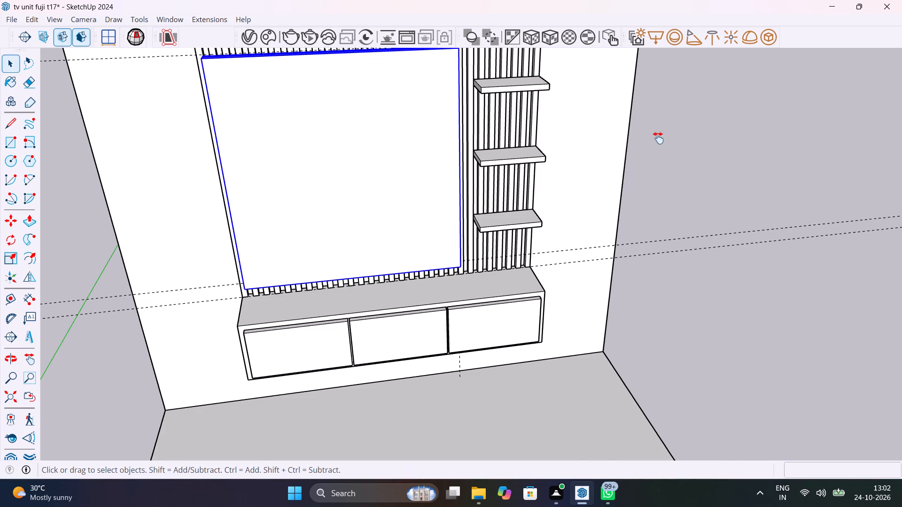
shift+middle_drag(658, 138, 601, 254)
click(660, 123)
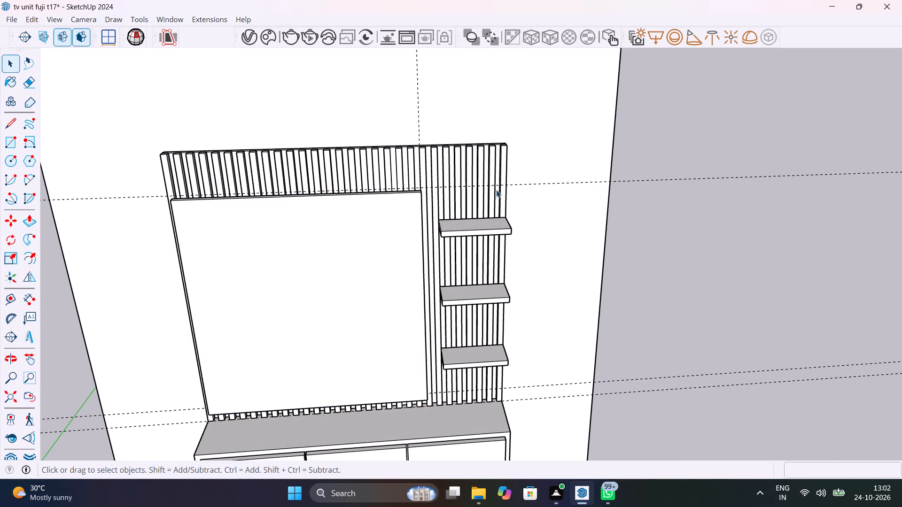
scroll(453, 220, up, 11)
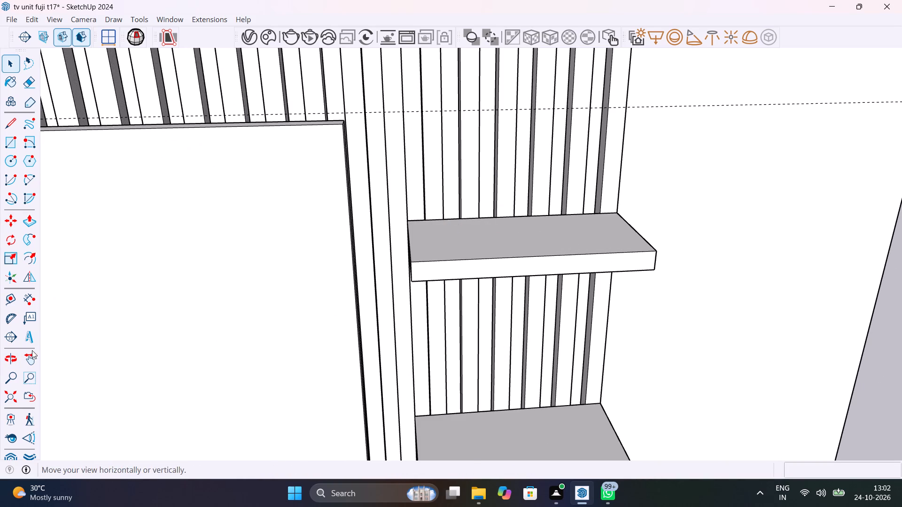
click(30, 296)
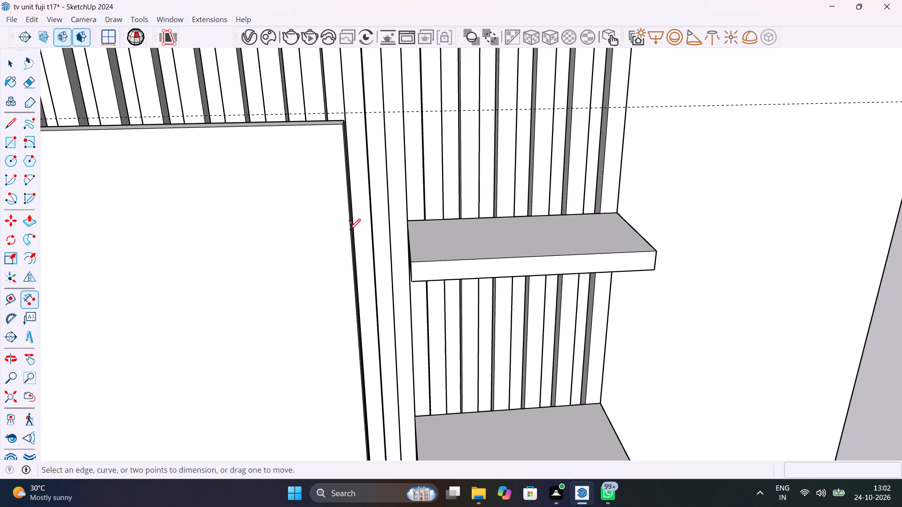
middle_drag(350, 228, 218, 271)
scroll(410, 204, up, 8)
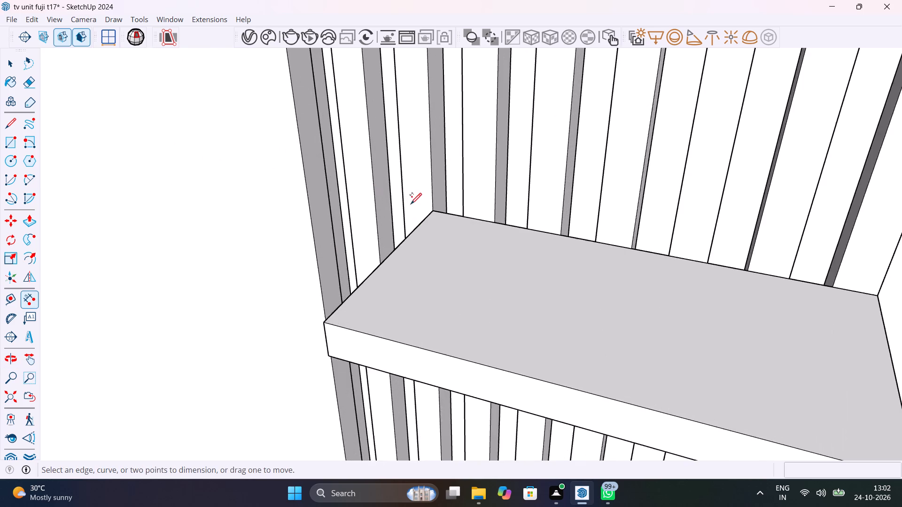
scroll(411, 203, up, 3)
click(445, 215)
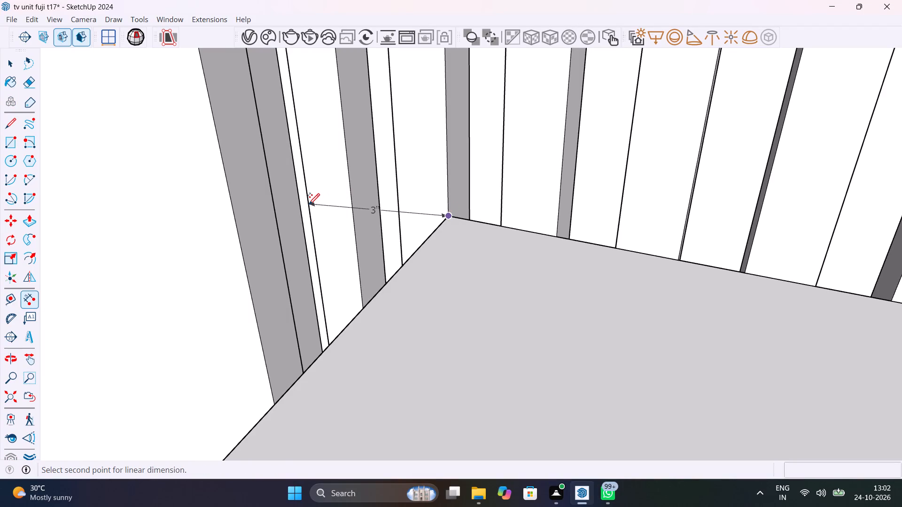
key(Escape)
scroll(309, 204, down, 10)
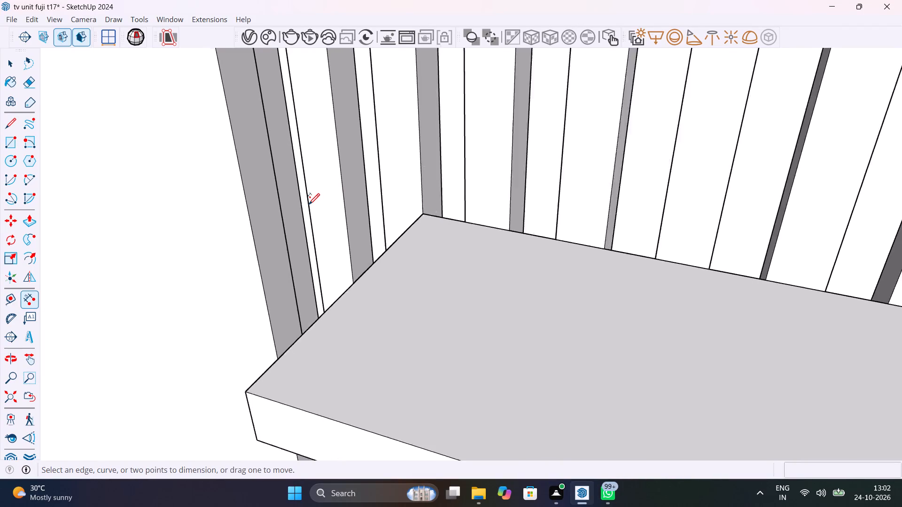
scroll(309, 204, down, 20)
Examine the whole TV unit on its wall from the front, from an angle and from a distance.
middle_drag(359, 249, 559, 147)
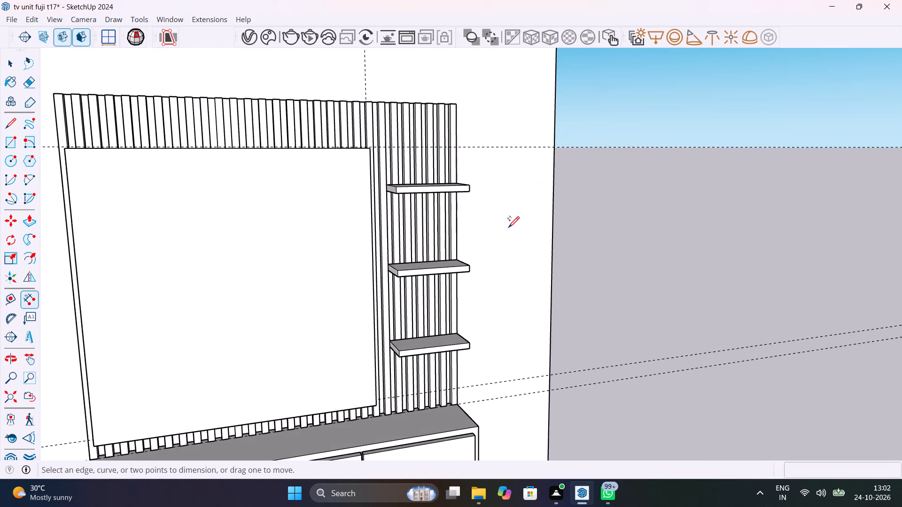
scroll(508, 227, down, 5)
shift+middle_drag(523, 284, 523, 243)
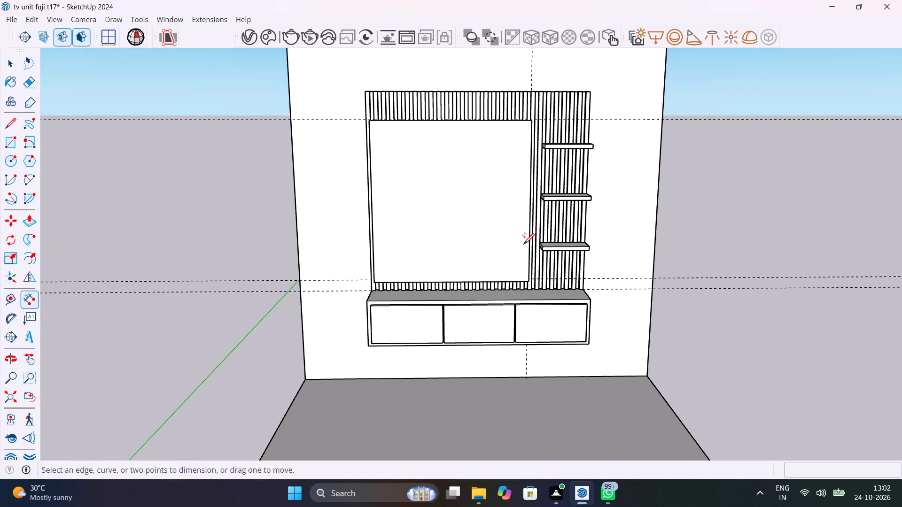
key(space)
scroll(450, 168, down, 1)
scroll(450, 168, up, 3)
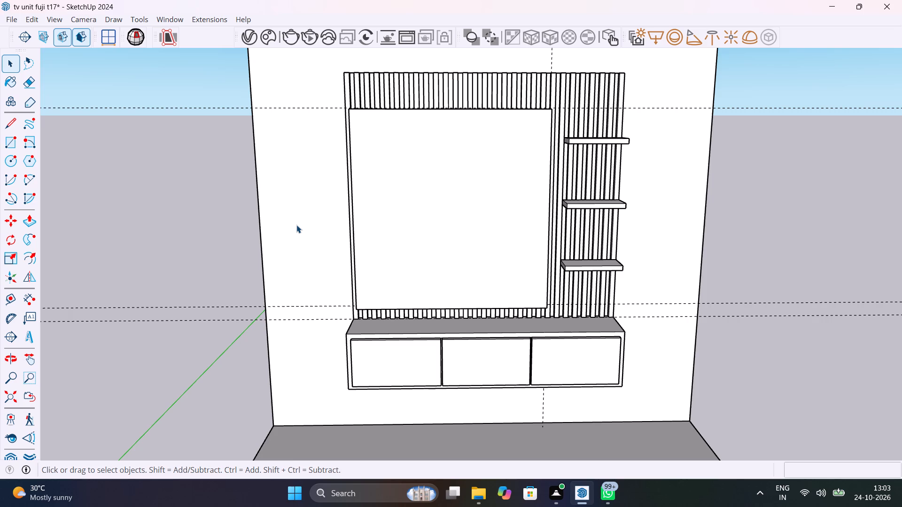
middle_drag(336, 251, 245, 264)
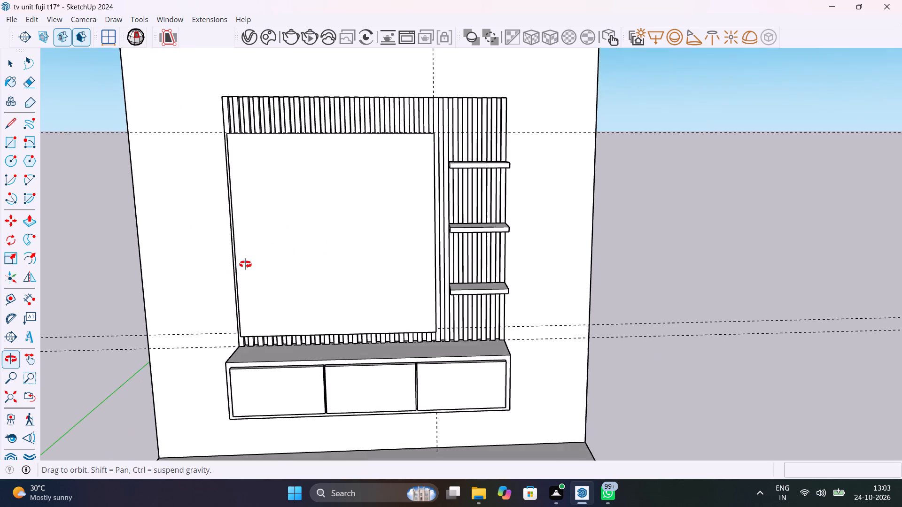
middle_drag(245, 264, 380, 249)
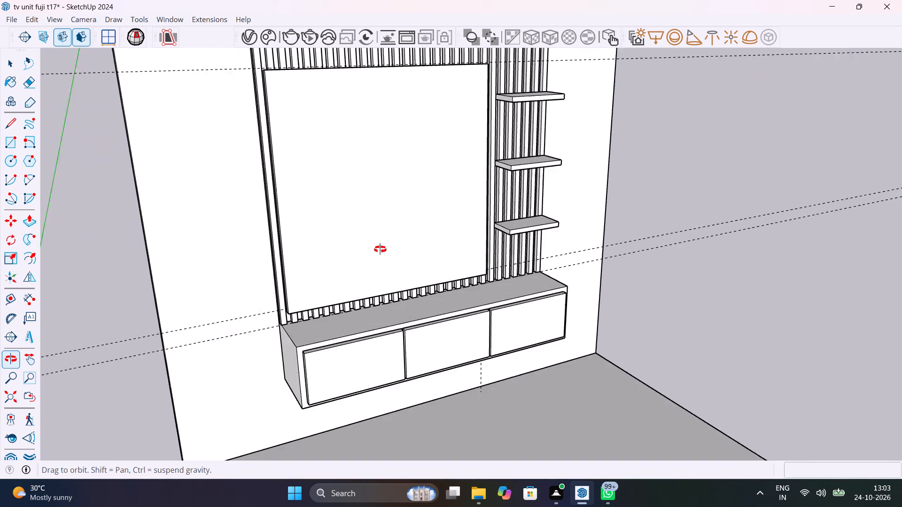
middle_drag(380, 249, 379, 255)
scroll(389, 268, down, 10)
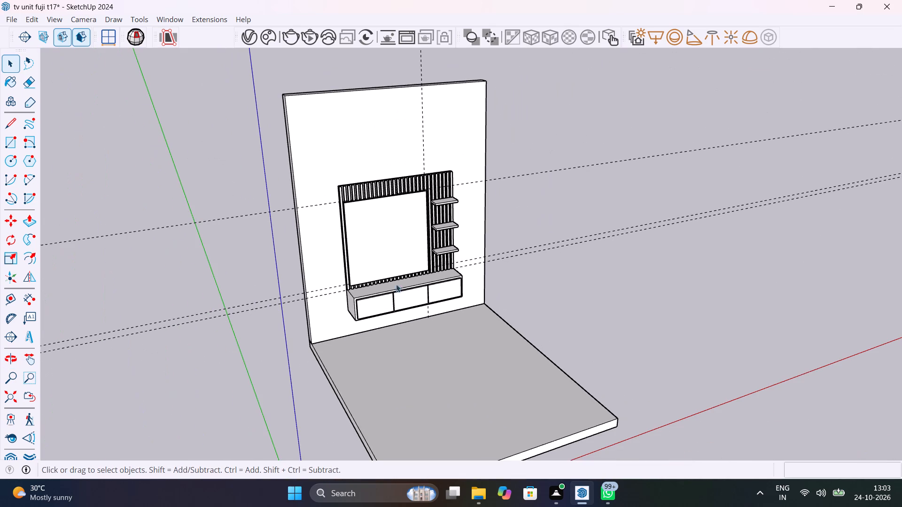
Place a guide 9" in from the floor slab's side edge on the side opposite the shelves.
shift+middle_drag(335, 347, 255, 327)
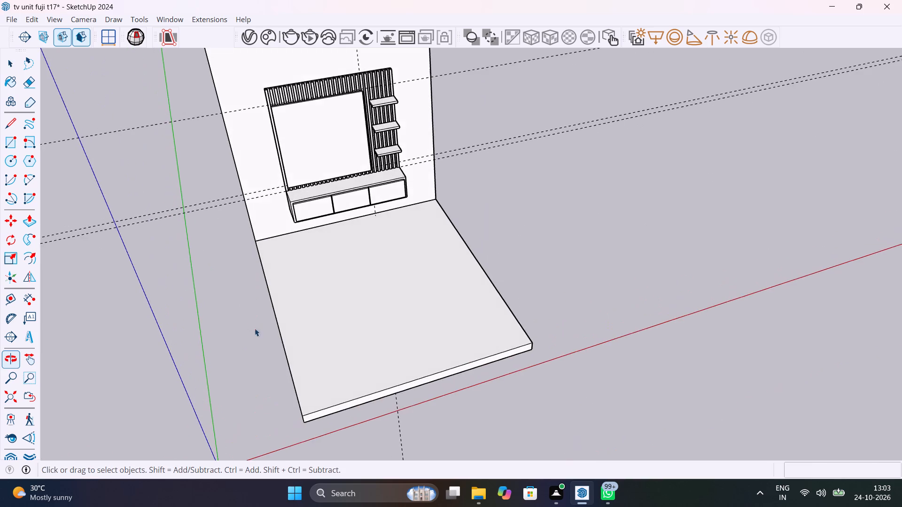
scroll(286, 308, up, 10)
key(t)
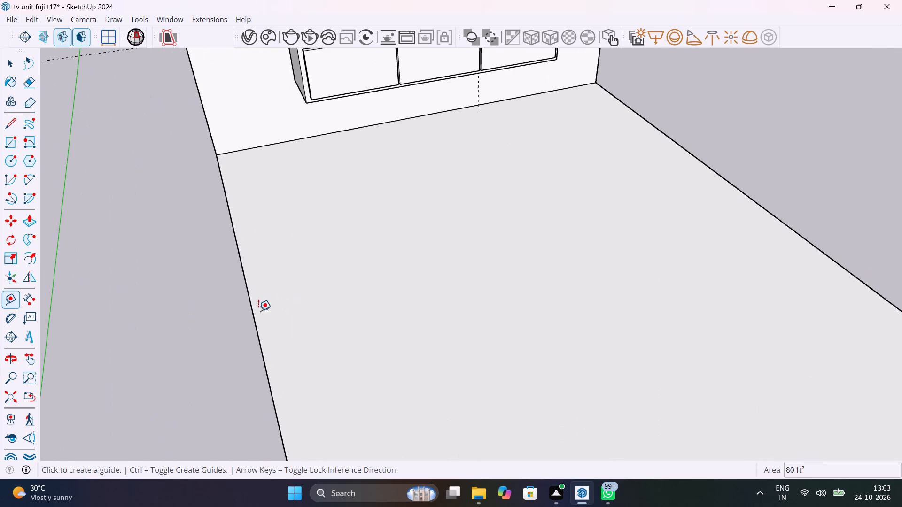
click(253, 320)
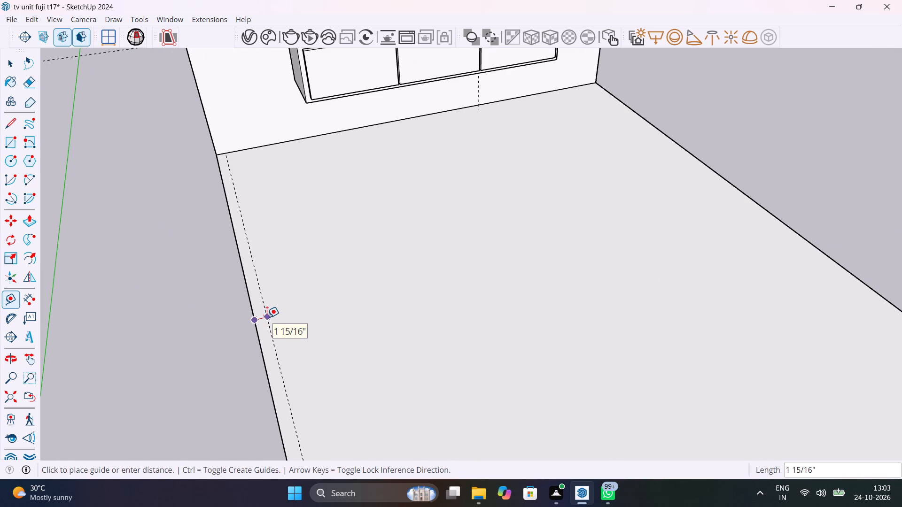
text(9")
key(Return)
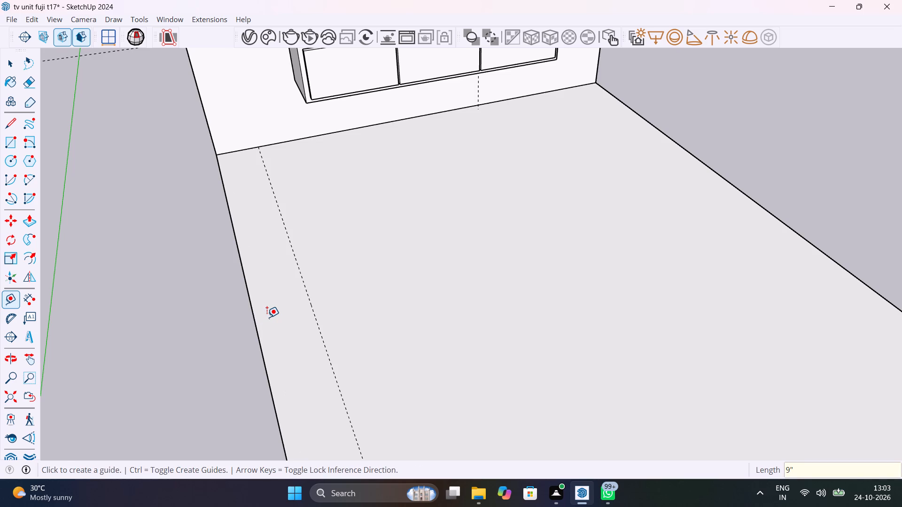
Place a guide 9" in from the floor slab's side edge on the shelf side.
scroll(267, 317, down, 4)
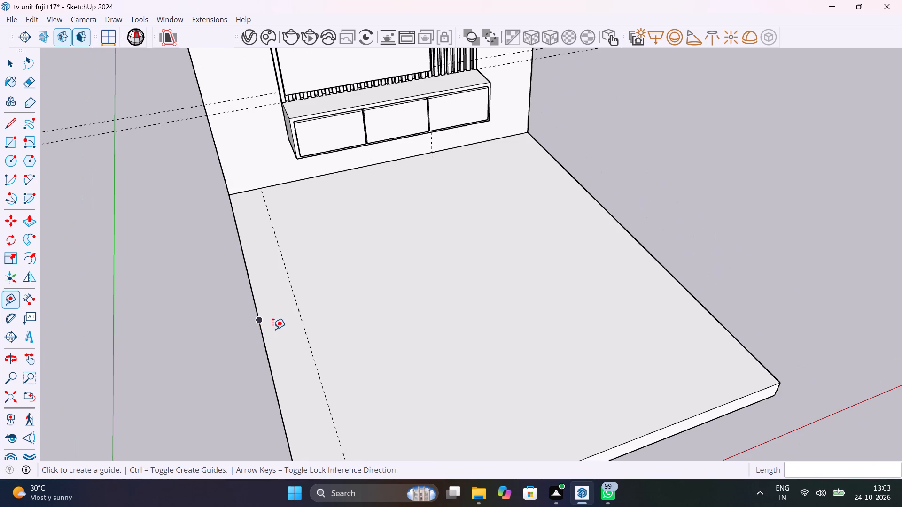
shift+middle_drag(481, 260, 303, 361)
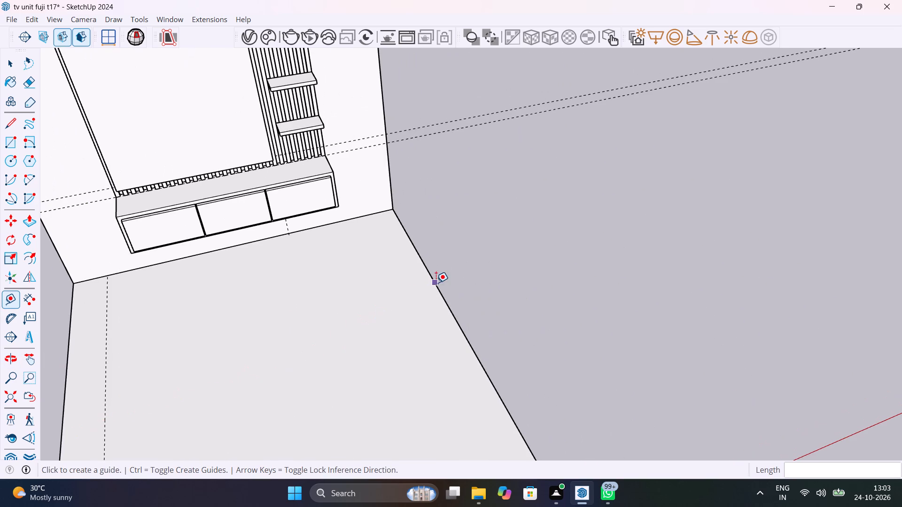
click(435, 287)
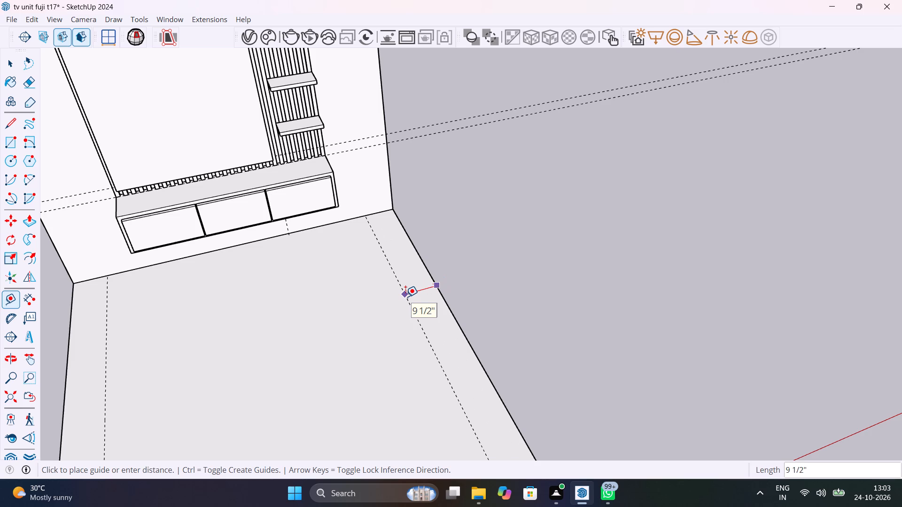
text(9")
key(Return)
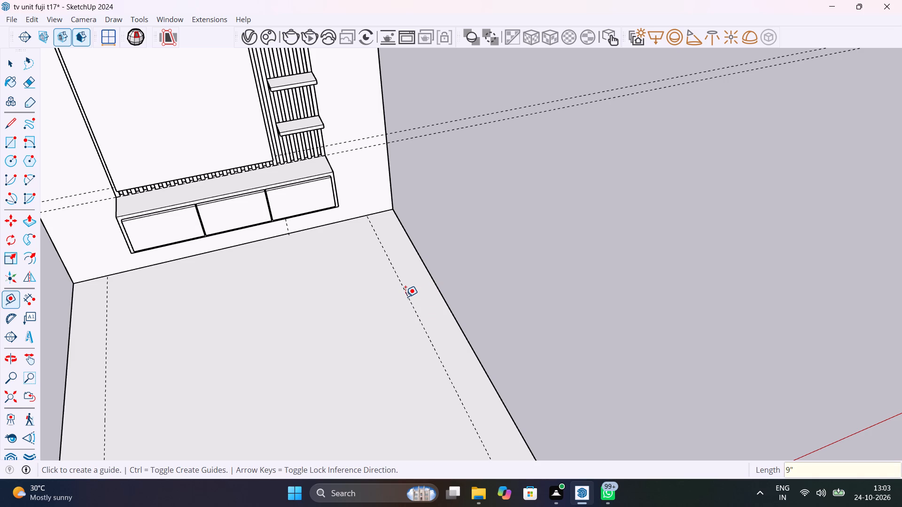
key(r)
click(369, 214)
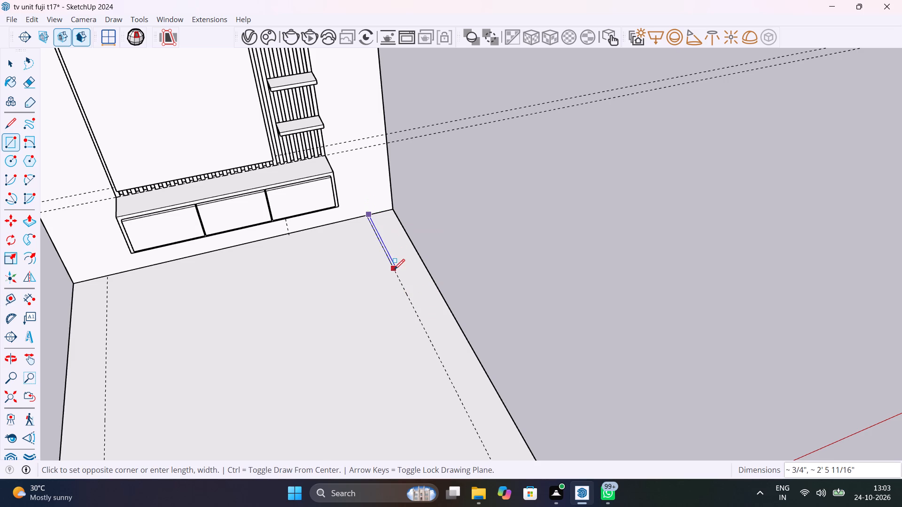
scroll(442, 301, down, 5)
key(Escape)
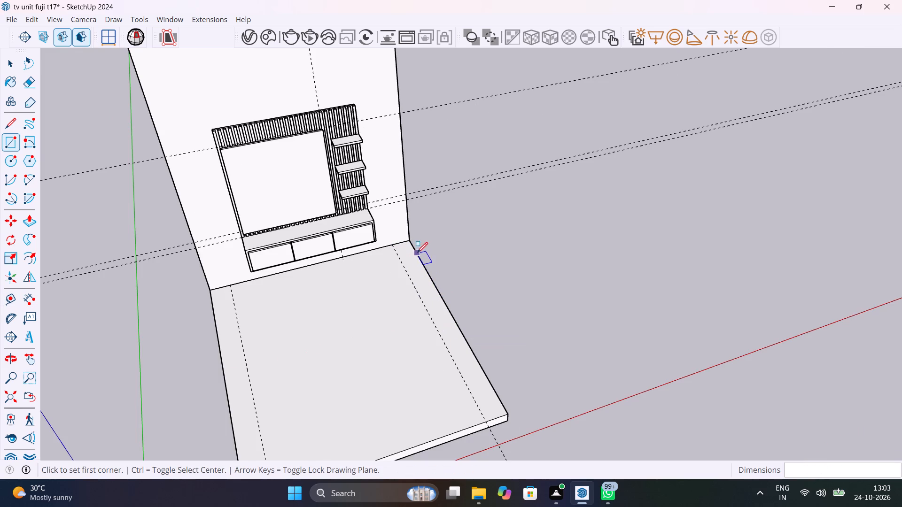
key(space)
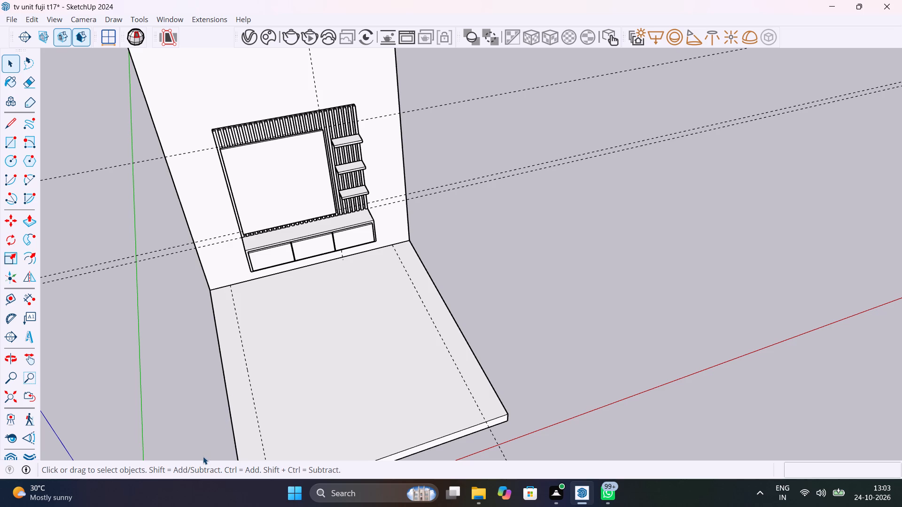
Push the floor slab's front face back toward the wall by about 1' 3 5/16" inside its group.
scroll(203, 456, up, 4)
middle_drag(299, 428, 509, 318)
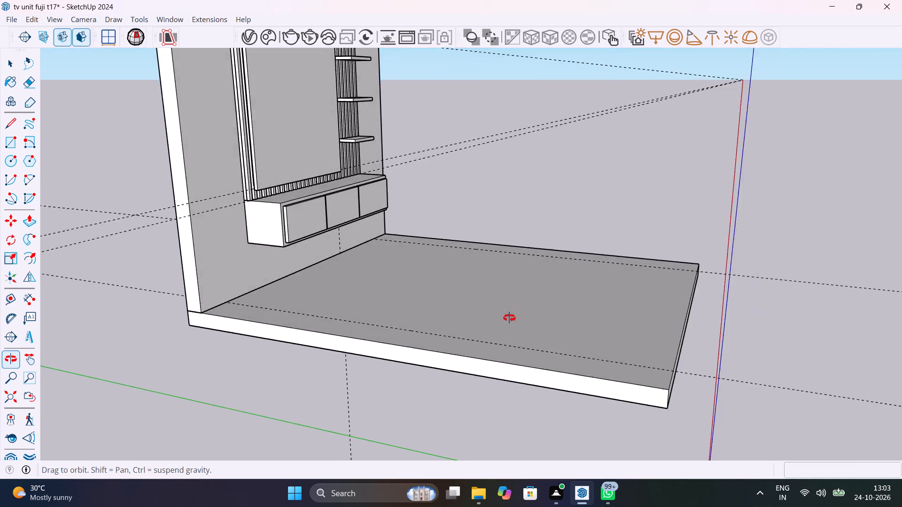
middle_drag(509, 318, 326, 334)
scroll(359, 438, up, 5)
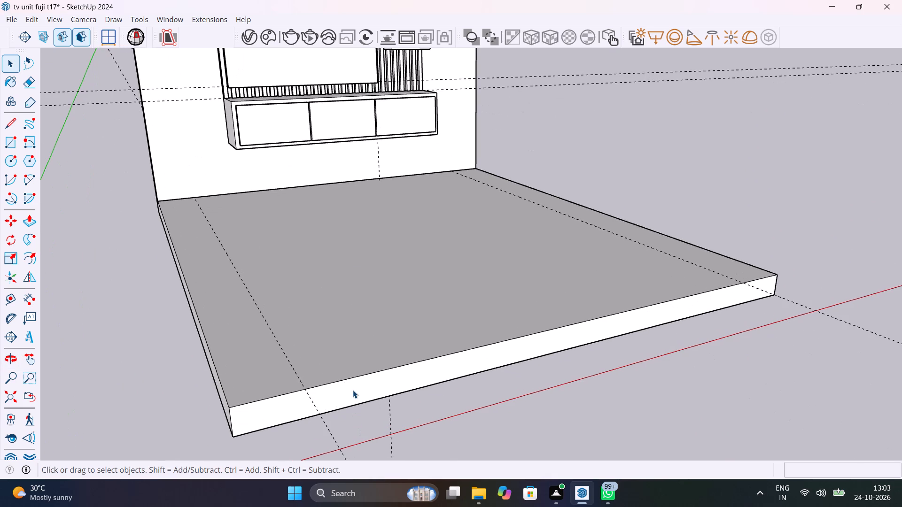
triple_click(353, 390)
click(353, 391)
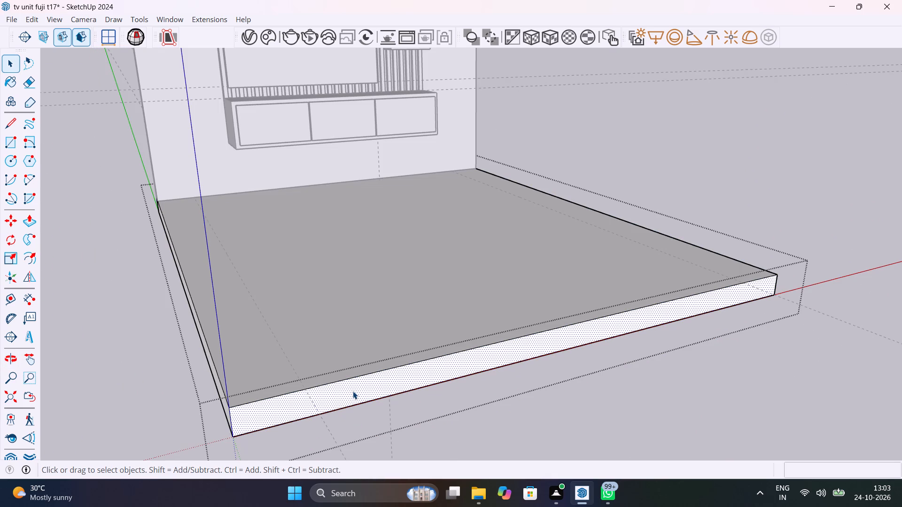
key(p)
click(353, 391)
click(312, 350)
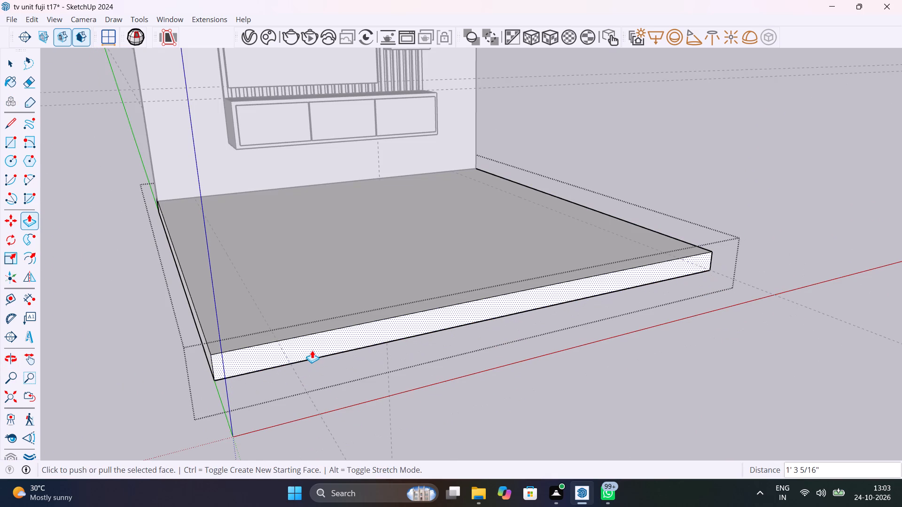
key(space)
click(545, 413)
Draw a 9" by about 8' 4 3/16" rectangle on the floor between the guide and the side edge opposite the shelves.
scroll(553, 326, down, 5)
middle_drag(552, 325, 439, 379)
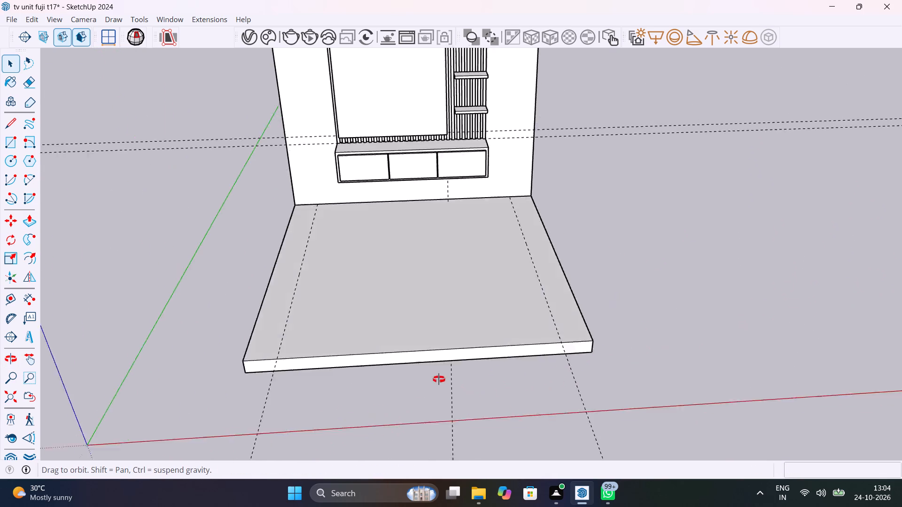
middle_drag(439, 379, 495, 506)
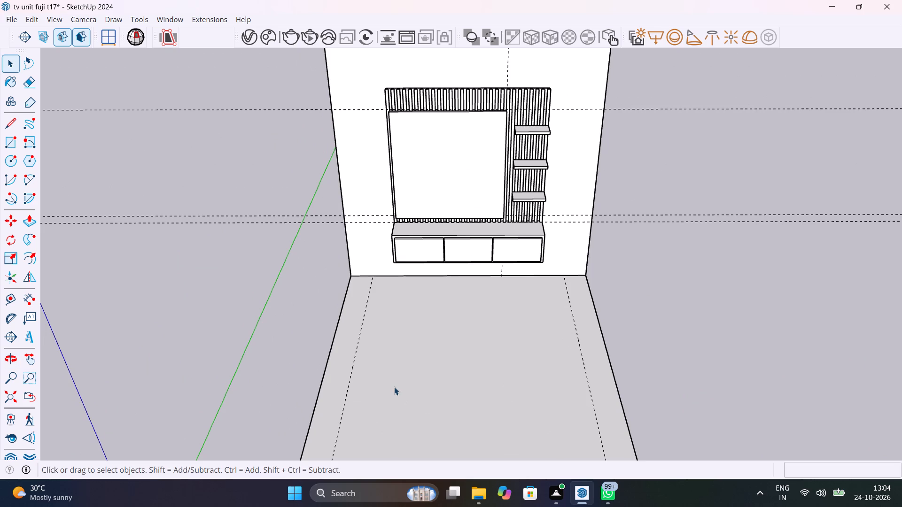
key(r)
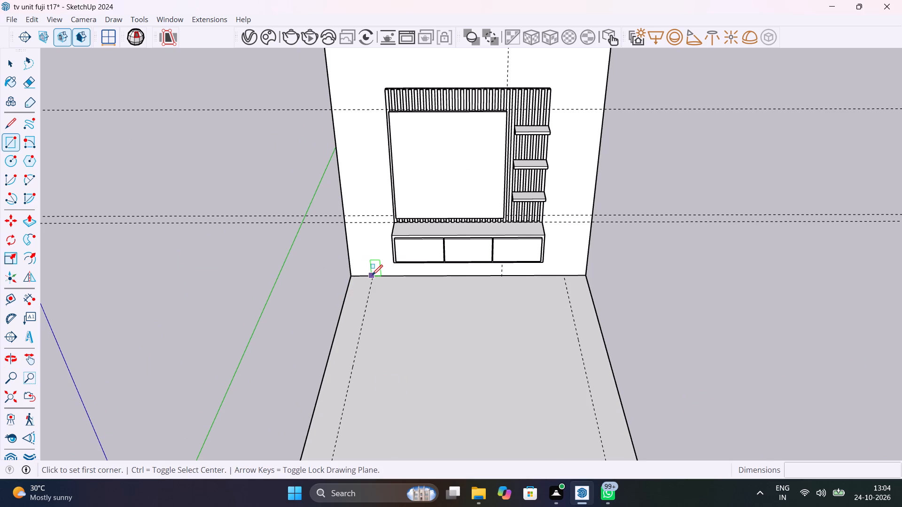
scroll(373, 275, up, 9)
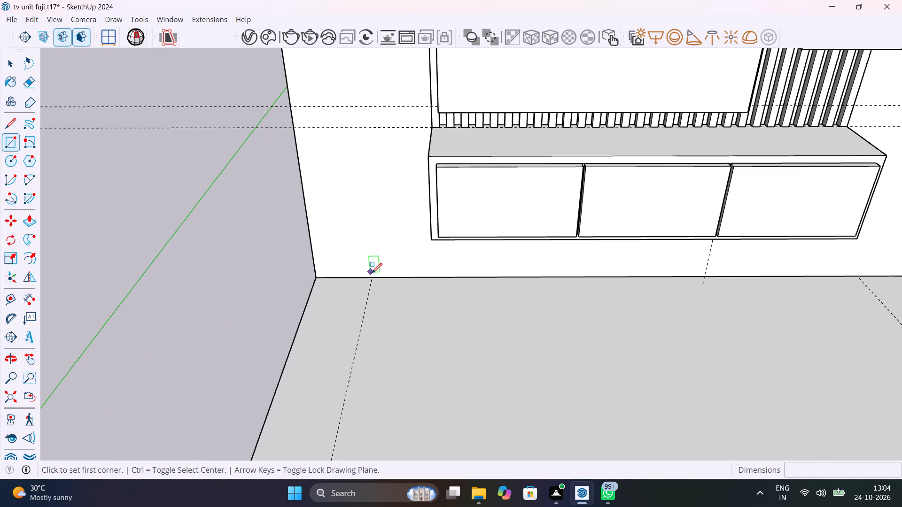
click(373, 277)
scroll(324, 368, down, 14)
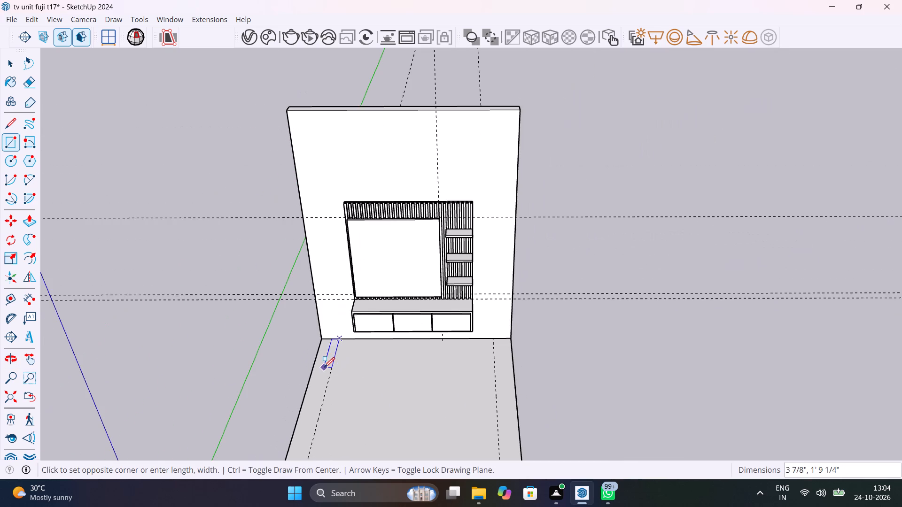
middle_drag(311, 426, 411, 311)
scroll(399, 374, up, 3)
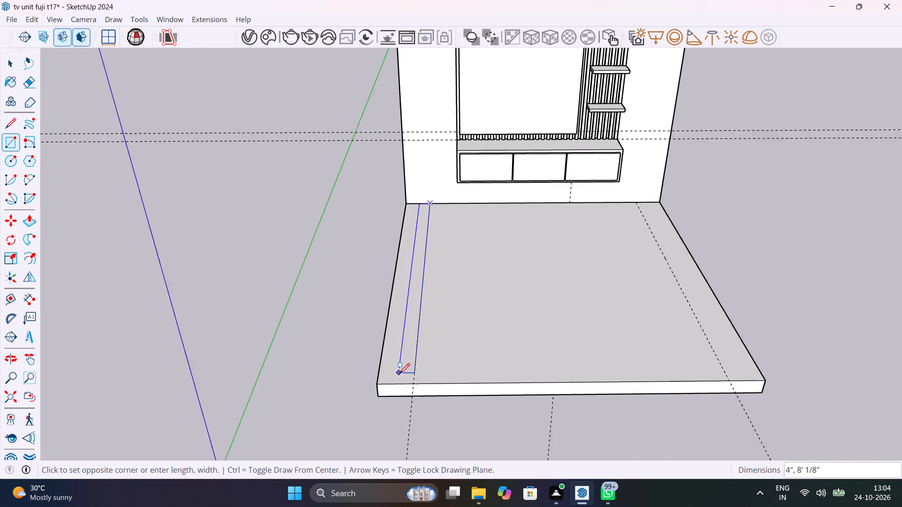
scroll(399, 374, up, 2)
click(379, 382)
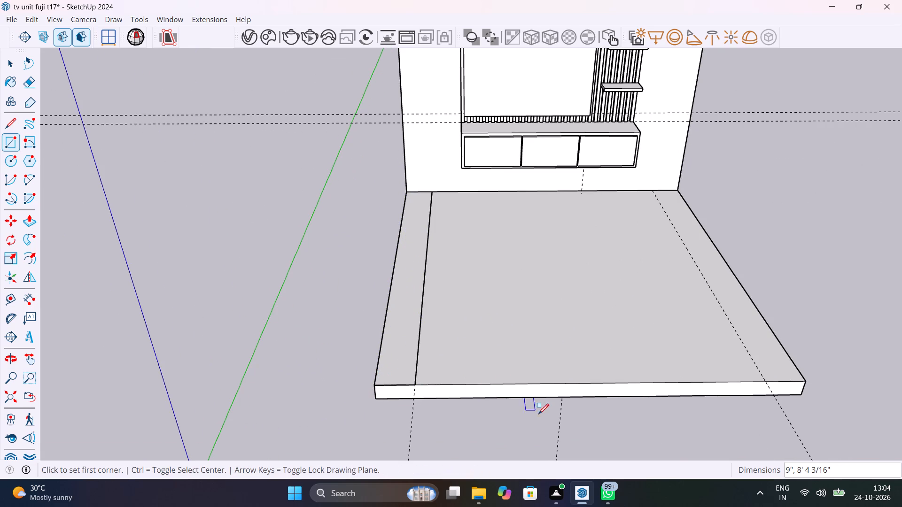
Draw an 8' 4 3/16" by 9" rectangle on the floor between the guide and the side edge on the shelf side.
shift+middle_drag(537, 409, 259, 466)
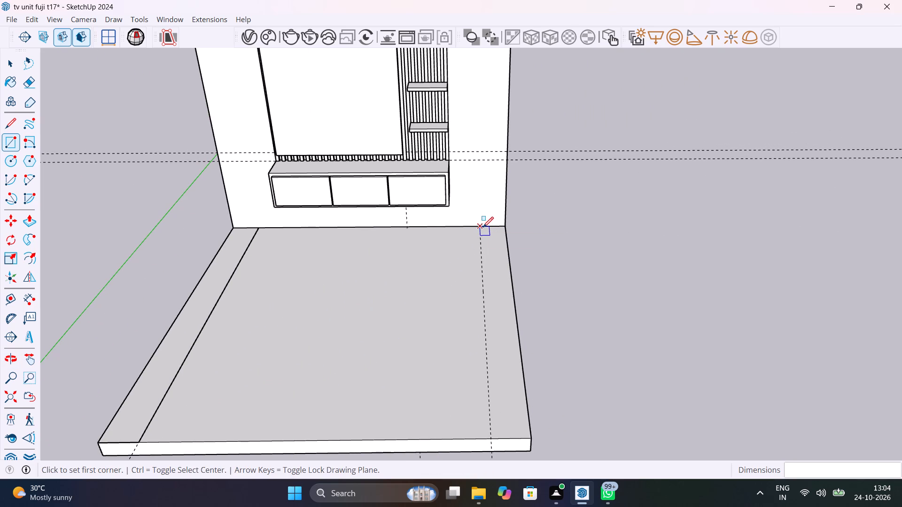
click(483, 227)
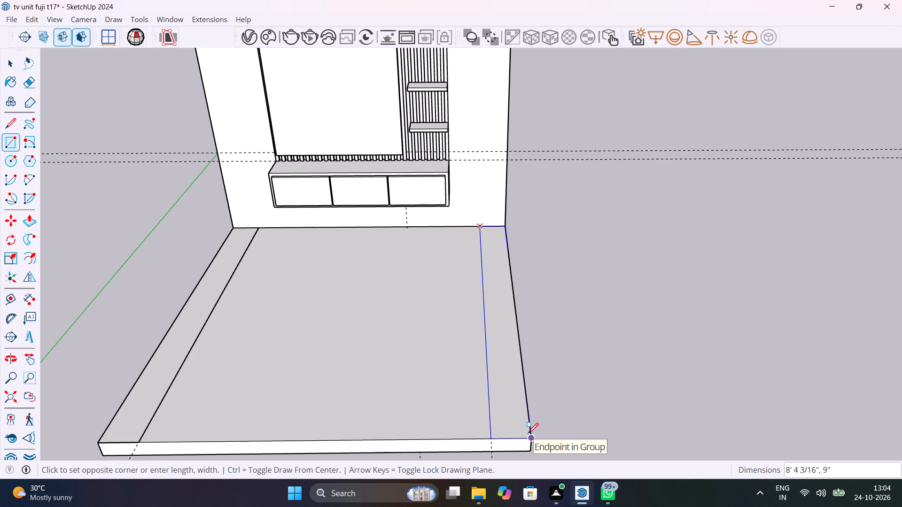
click(528, 433)
key(space)
Make the 9" floor strip opposite the shelves into a group, including its face and edges.
shift+middle_drag(314, 330, 489, 342)
key(r)
key(space)
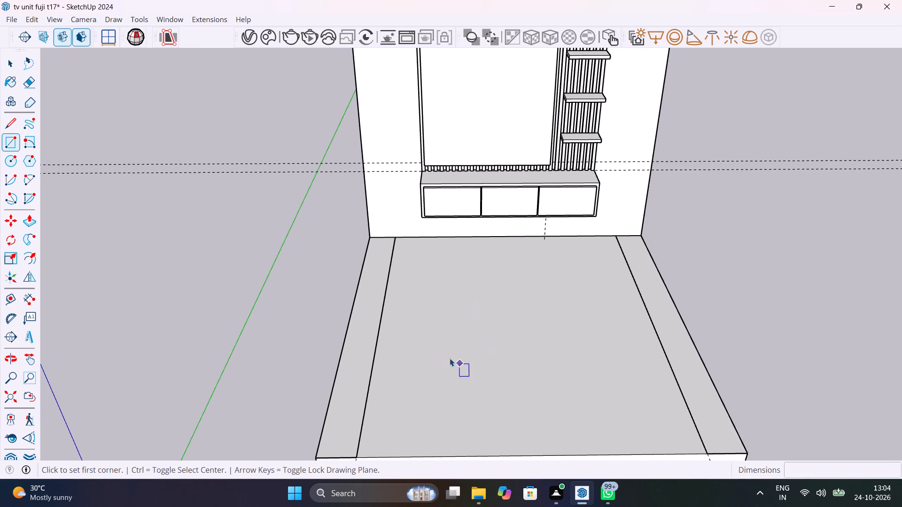
double_click(355, 363)
right_click(355, 363)
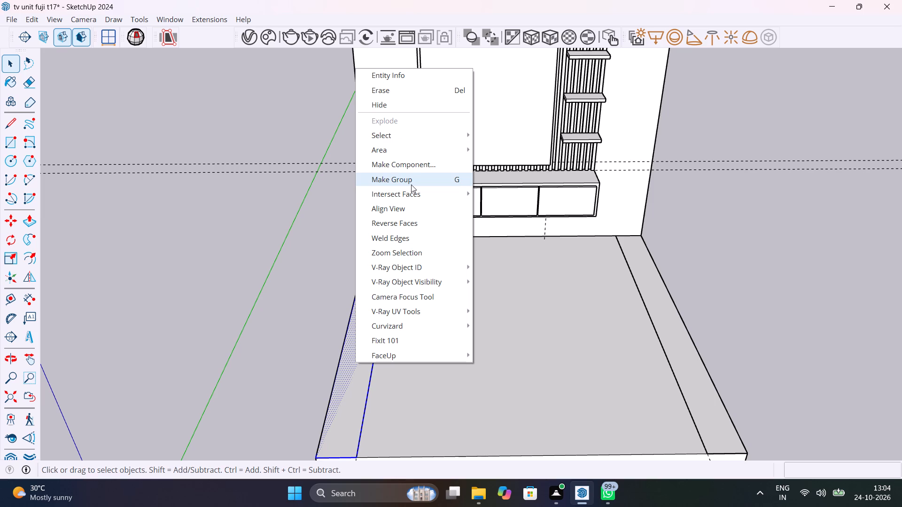
click(426, 175)
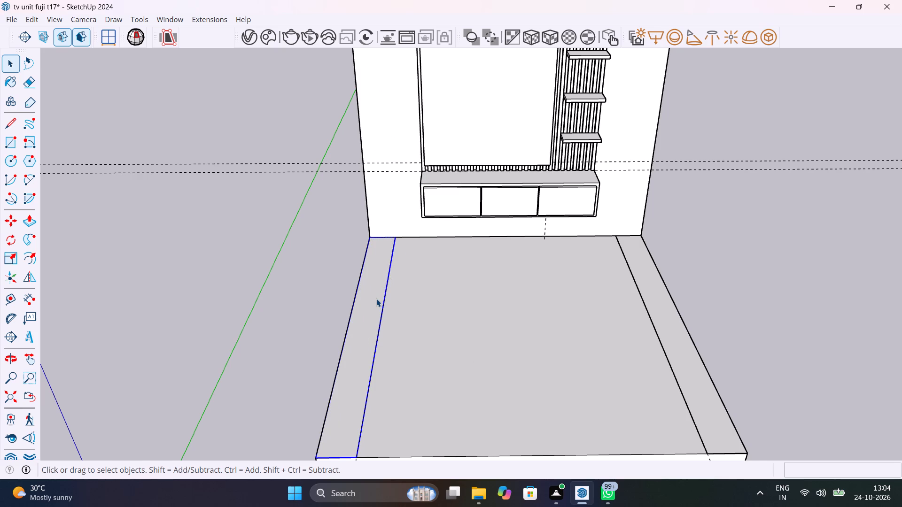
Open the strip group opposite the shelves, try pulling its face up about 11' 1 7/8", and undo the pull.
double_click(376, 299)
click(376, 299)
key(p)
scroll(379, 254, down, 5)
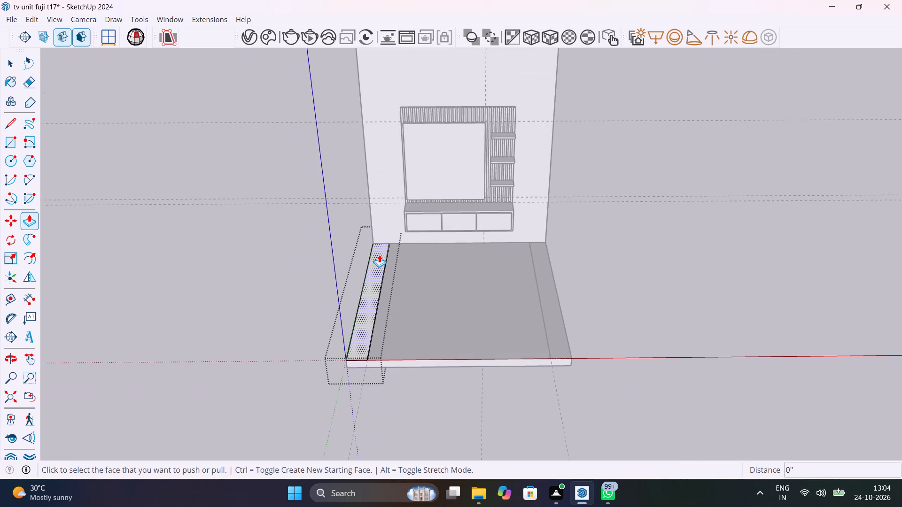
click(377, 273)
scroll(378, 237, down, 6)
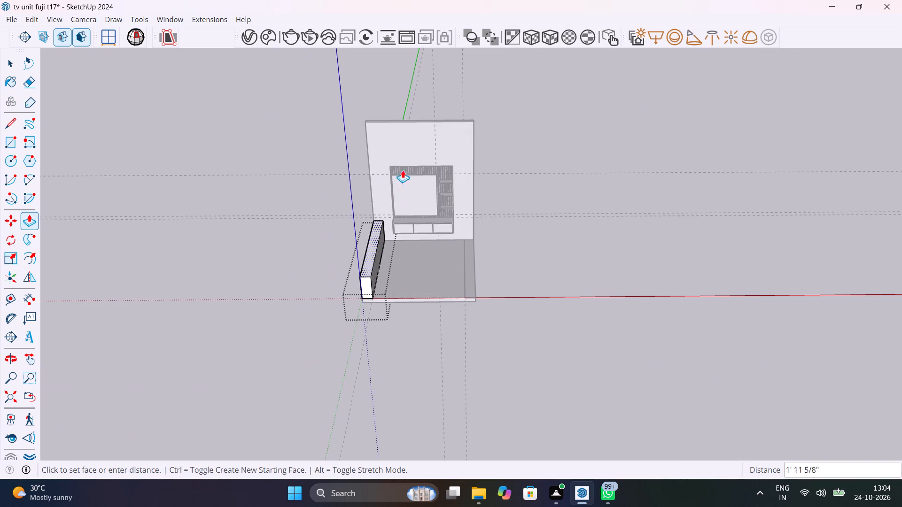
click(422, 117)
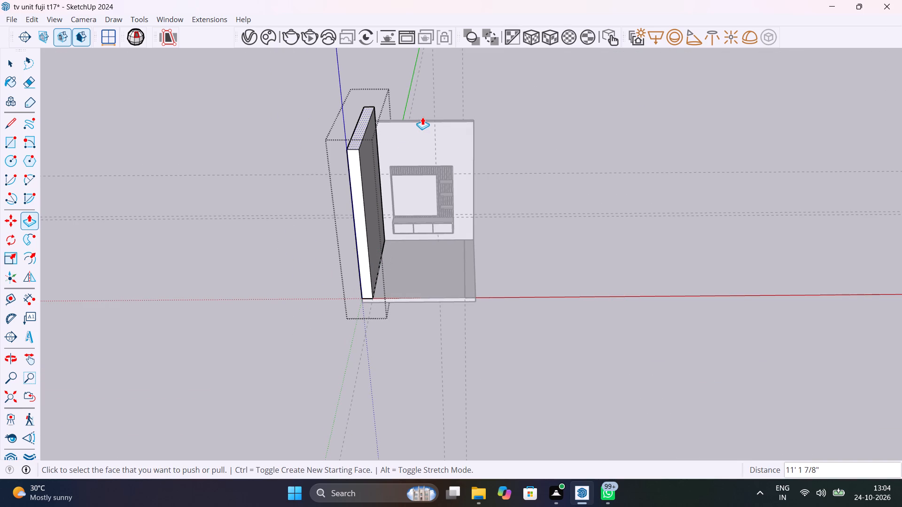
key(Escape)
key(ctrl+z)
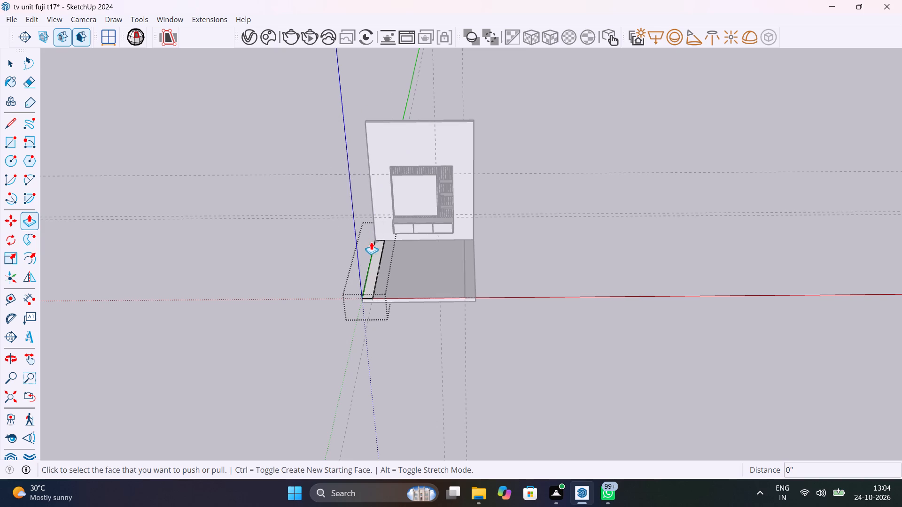
Pull the strip opposite the shelves up 10' to the back wall's top edge, and close its group.
click(377, 255)
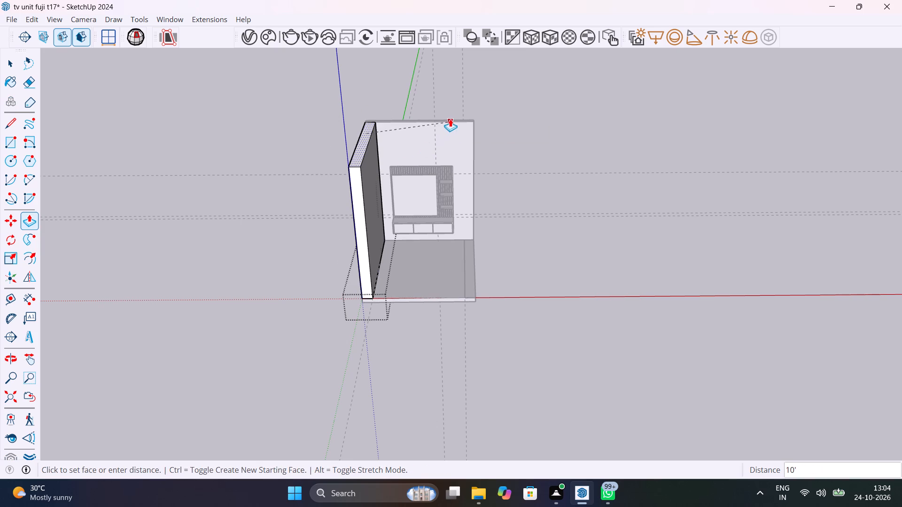
click(450, 119)
key(Escape)
click(533, 260)
key(Escape)
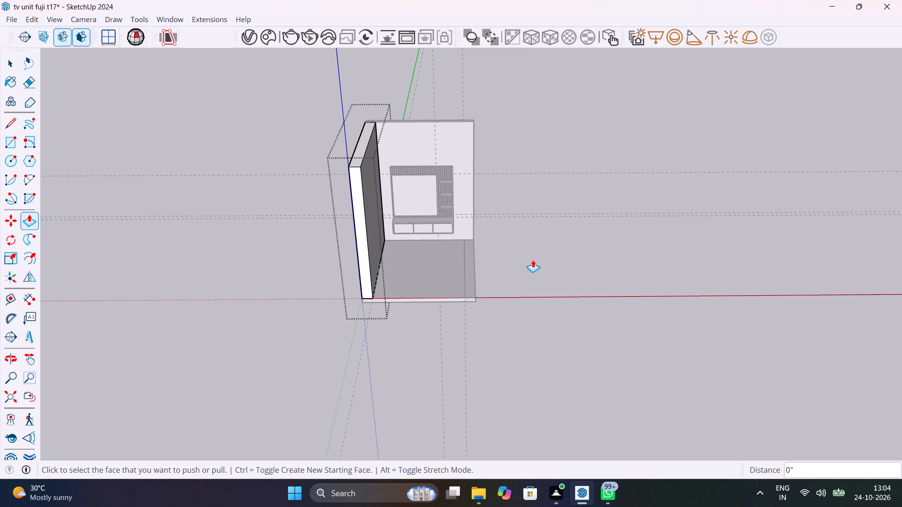
key(space)
click(533, 260)
Make the 9" floor strip on the shelf side into a group, including its face and edges.
scroll(487, 245, up, 5)
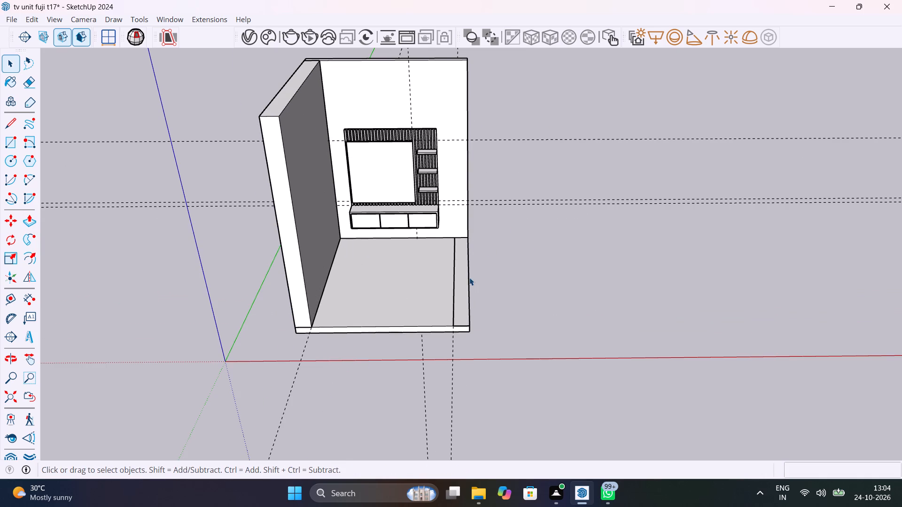
double_click(463, 292)
right_click(463, 292)
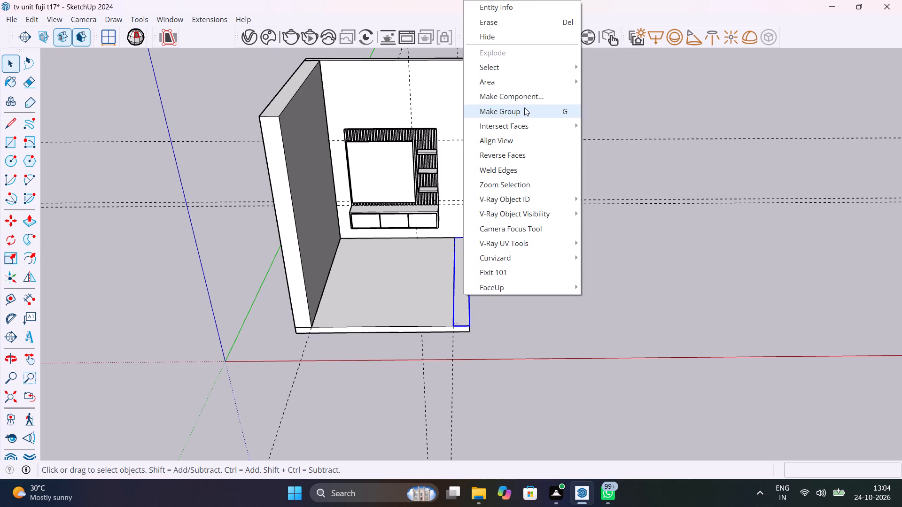
click(524, 108)
Inside the shelf-side strip's group, pull the face up 10' to match the opposite side wall, and close the group.
double_click(463, 284)
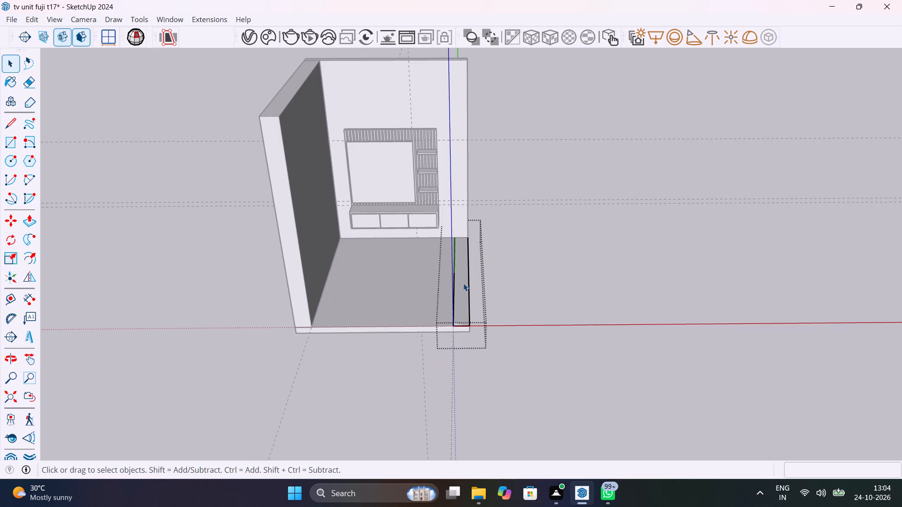
key(p)
click(463, 283)
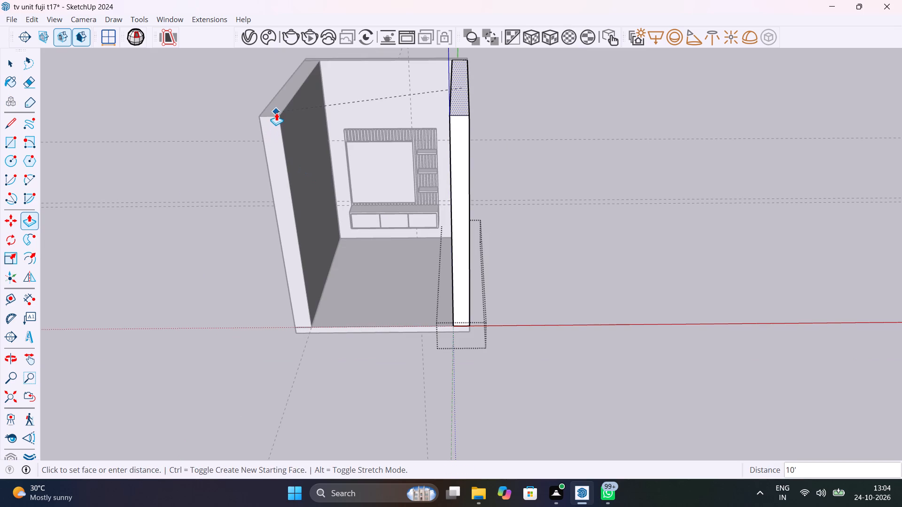
click(276, 112)
key(Escape)
click(557, 259)
key(Escape)
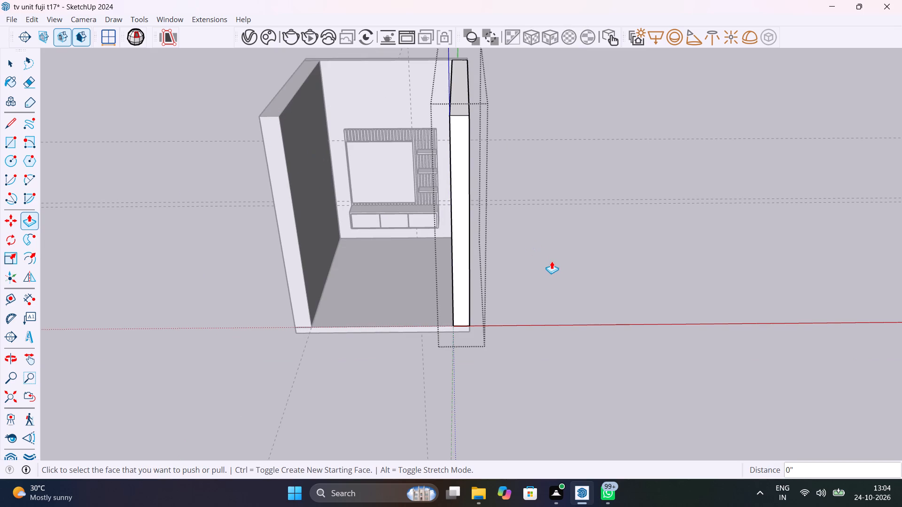
key(space)
click(552, 261)
Copy the floor slab 10' 4" upward from its front bottom corner so it sits on the walls as a ceiling.
scroll(547, 267, up, 4)
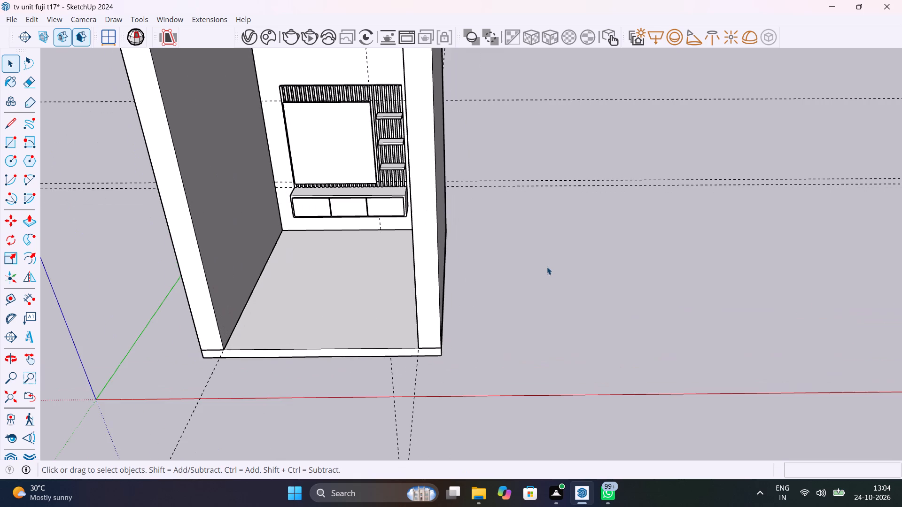
middle_drag(588, 210, 645, 155)
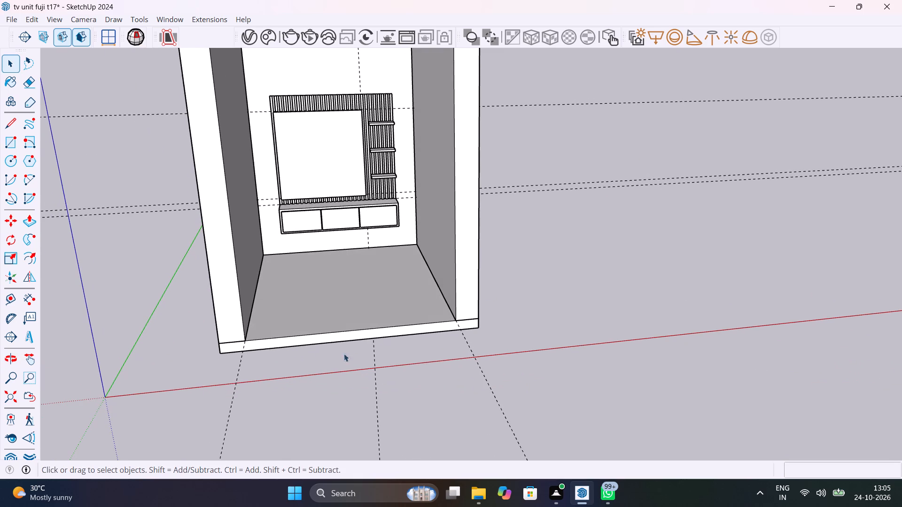
click(321, 342)
key(m)
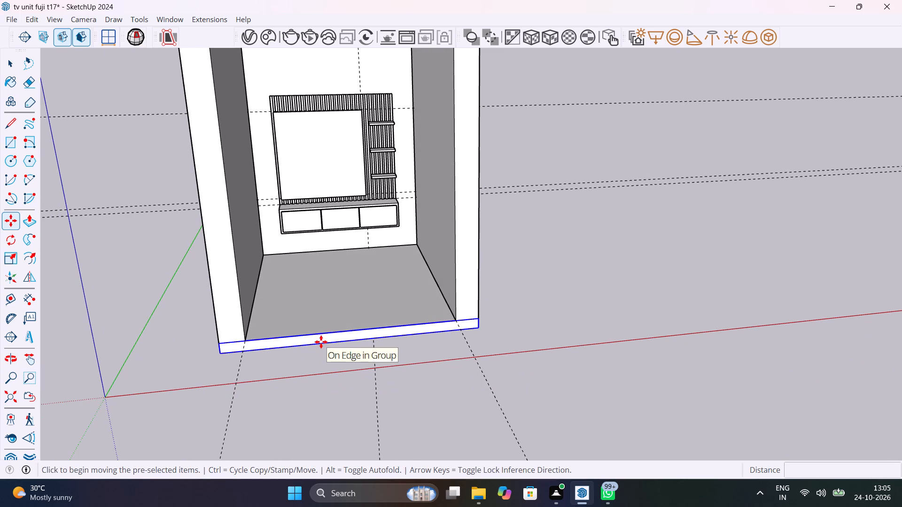
click(221, 355)
scroll(233, 262, down, 6)
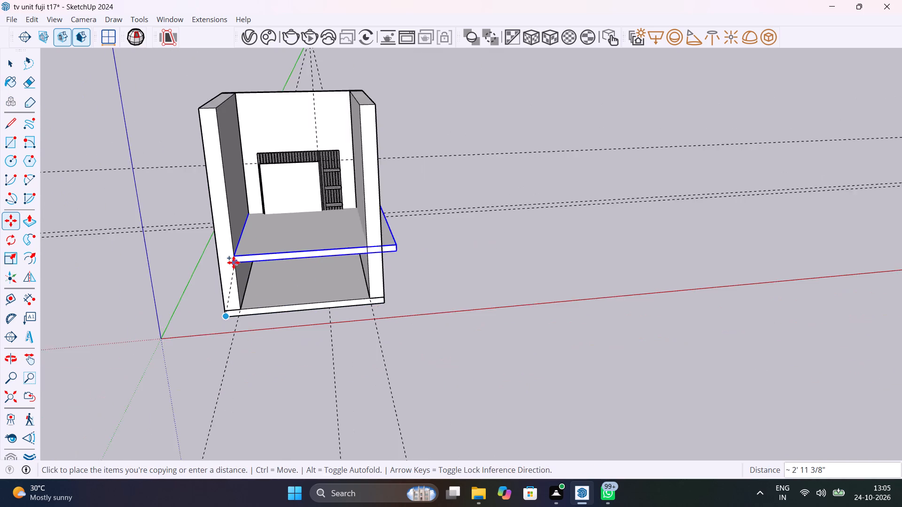
scroll(233, 262, down, 4)
click(216, 154)
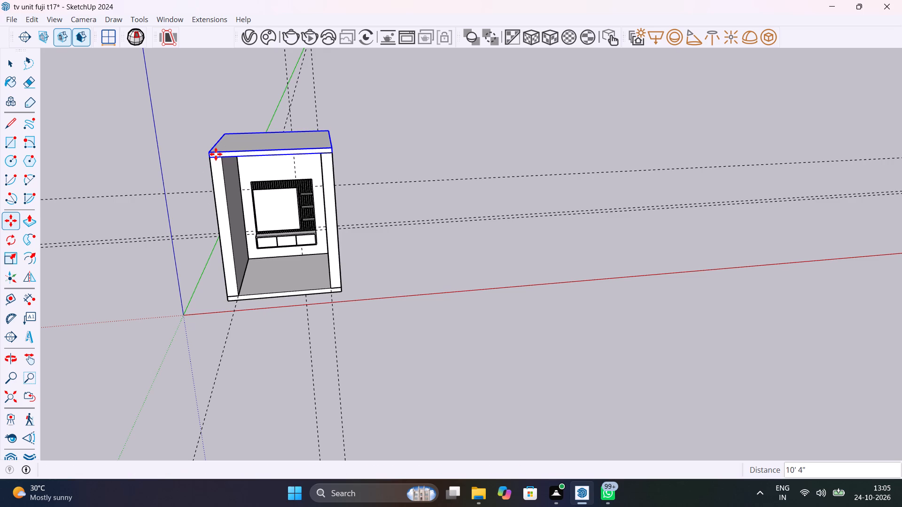
key(Escape)
key(space)
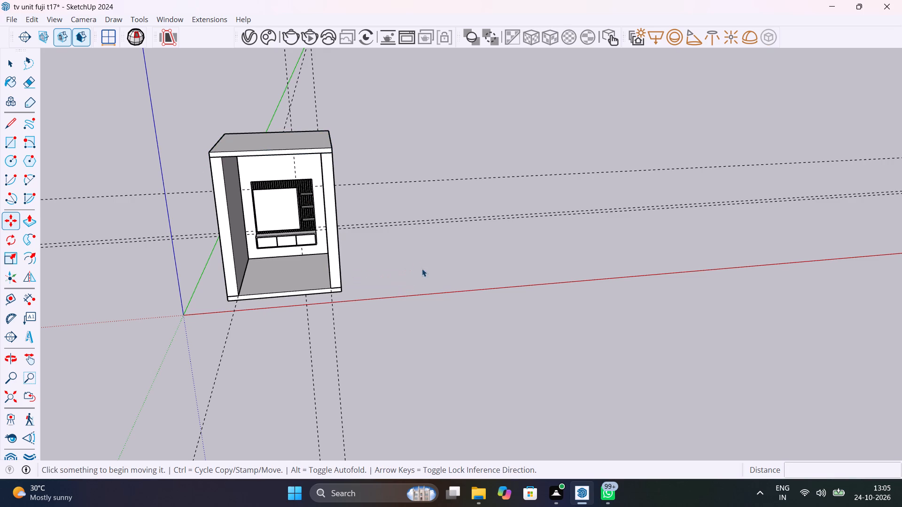
click(422, 269)
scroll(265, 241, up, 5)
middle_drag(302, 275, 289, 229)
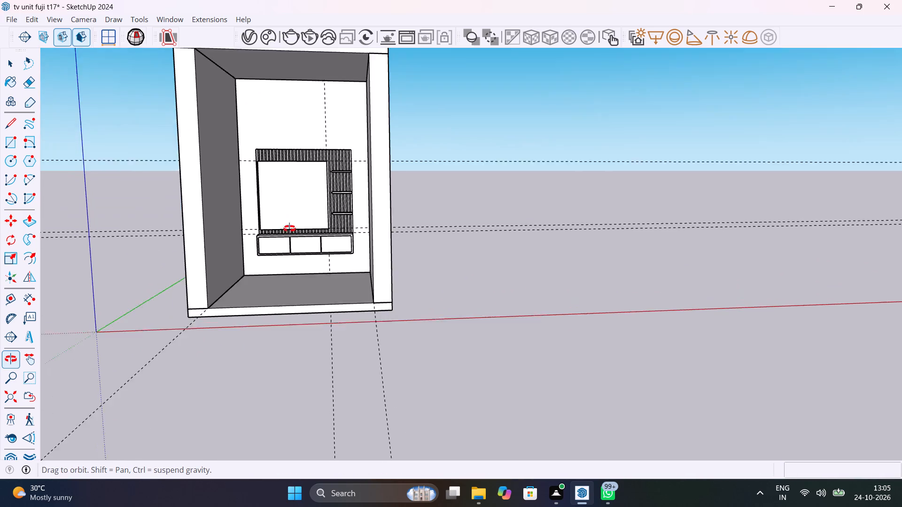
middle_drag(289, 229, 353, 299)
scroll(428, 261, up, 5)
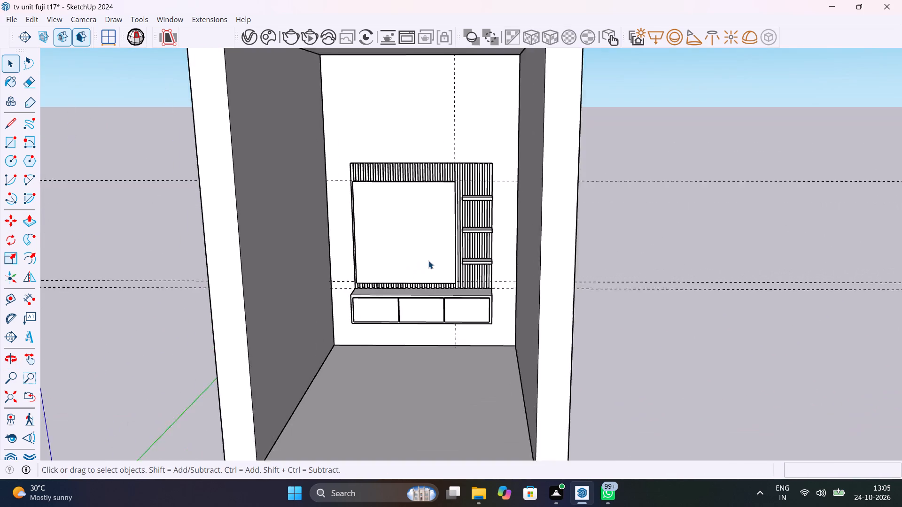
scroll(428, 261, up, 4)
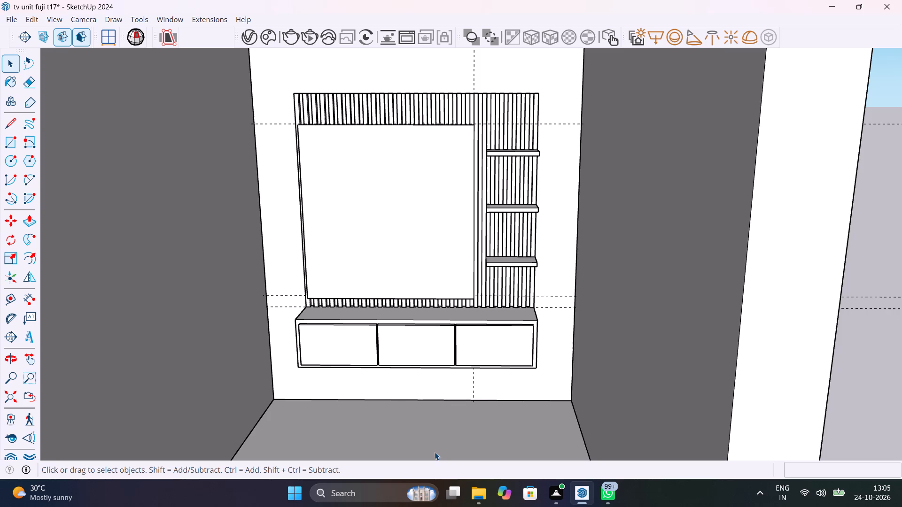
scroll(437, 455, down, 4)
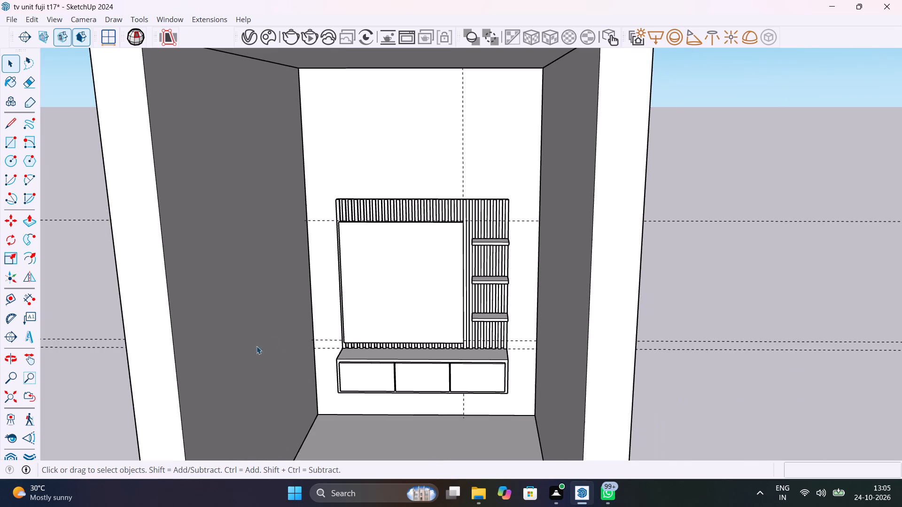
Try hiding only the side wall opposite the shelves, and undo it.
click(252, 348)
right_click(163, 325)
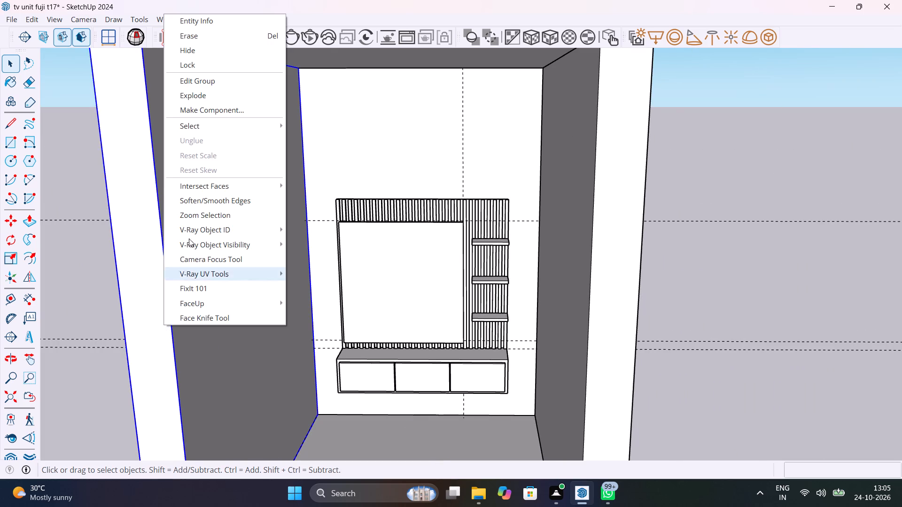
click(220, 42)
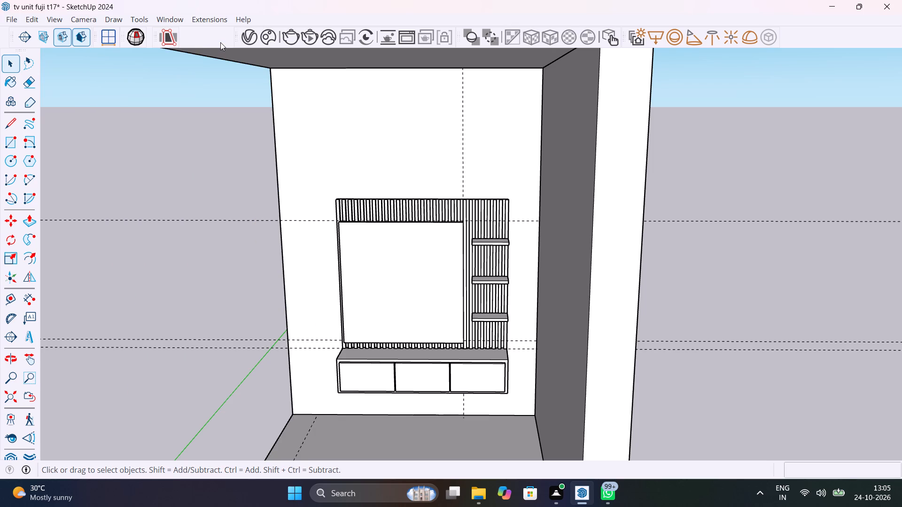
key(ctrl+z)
Hide both side walls of the room together.
click(145, 217)
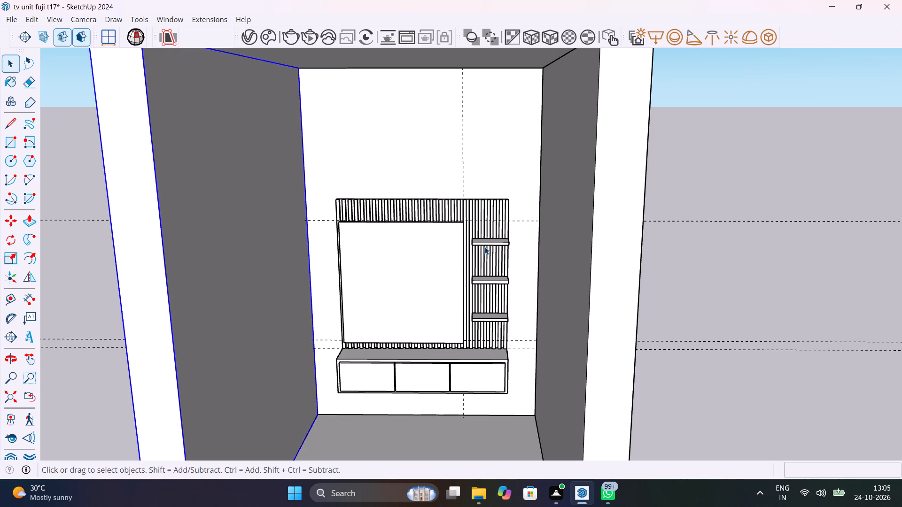
shift+click(615, 278)
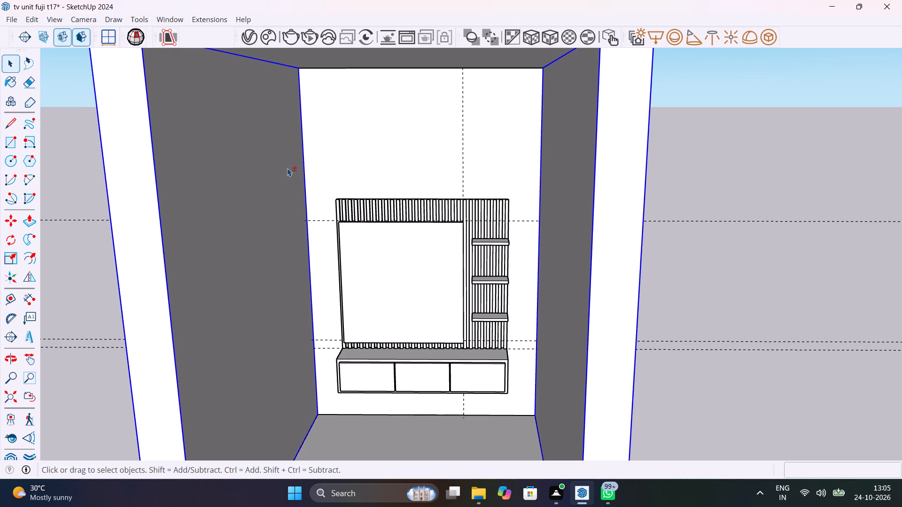
shift+right_click(287, 168)
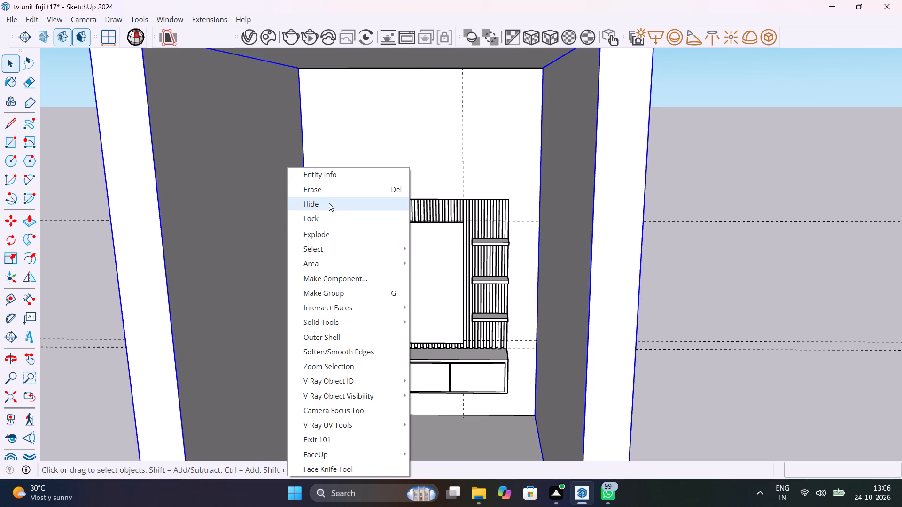
shift+click(329, 202)
Hide the ceiling slab above the TV wall.
scroll(414, 222, up, 5)
middle_drag(410, 230, 505, 153)
scroll(505, 154, down, 3)
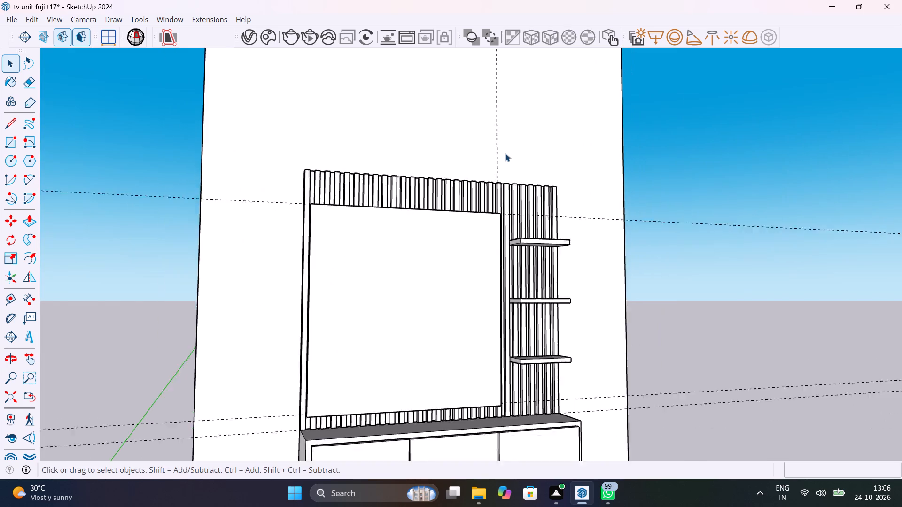
scroll(505, 154, down, 4)
click(496, 59)
right_click(496, 58)
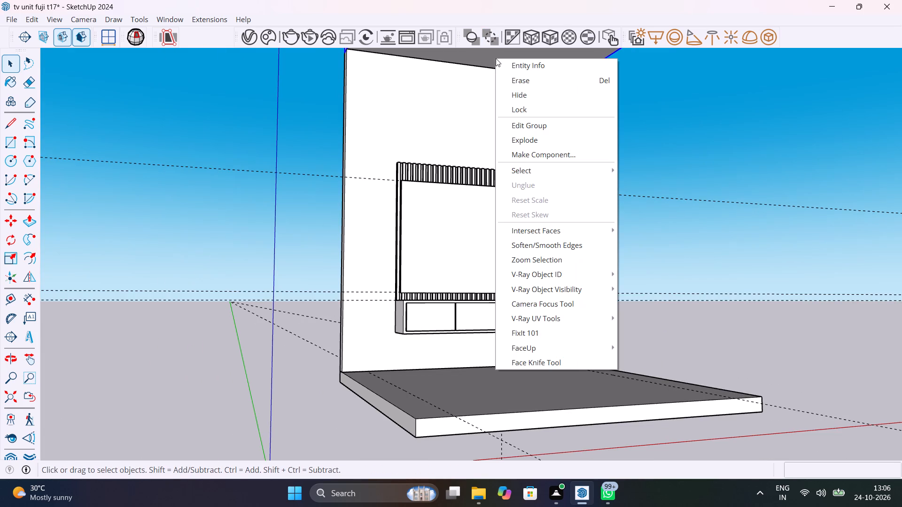
click(527, 96)
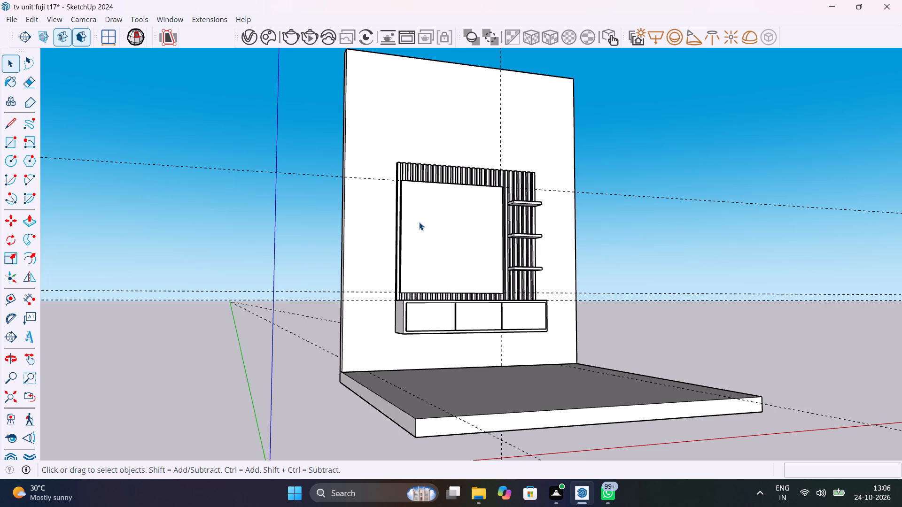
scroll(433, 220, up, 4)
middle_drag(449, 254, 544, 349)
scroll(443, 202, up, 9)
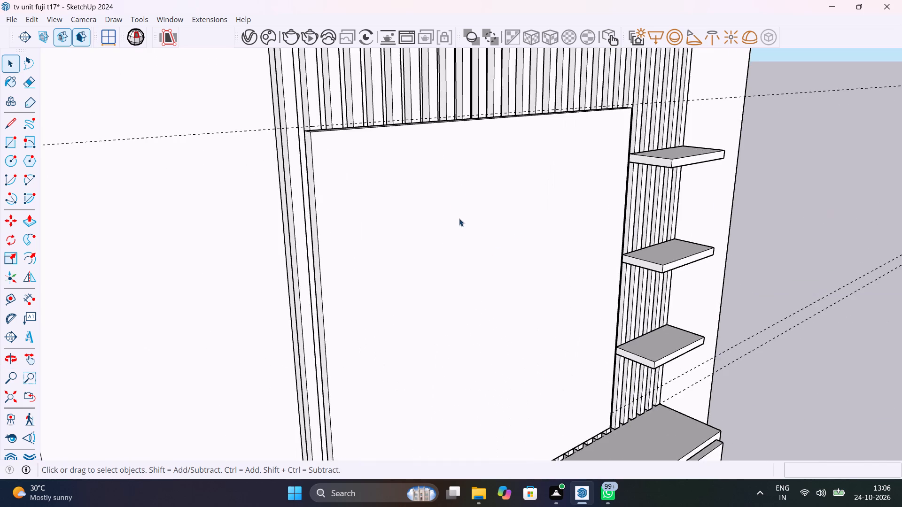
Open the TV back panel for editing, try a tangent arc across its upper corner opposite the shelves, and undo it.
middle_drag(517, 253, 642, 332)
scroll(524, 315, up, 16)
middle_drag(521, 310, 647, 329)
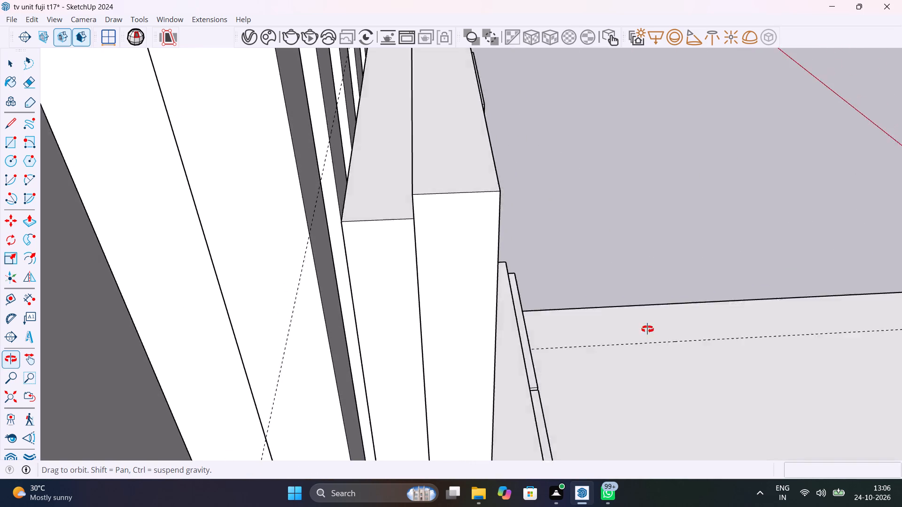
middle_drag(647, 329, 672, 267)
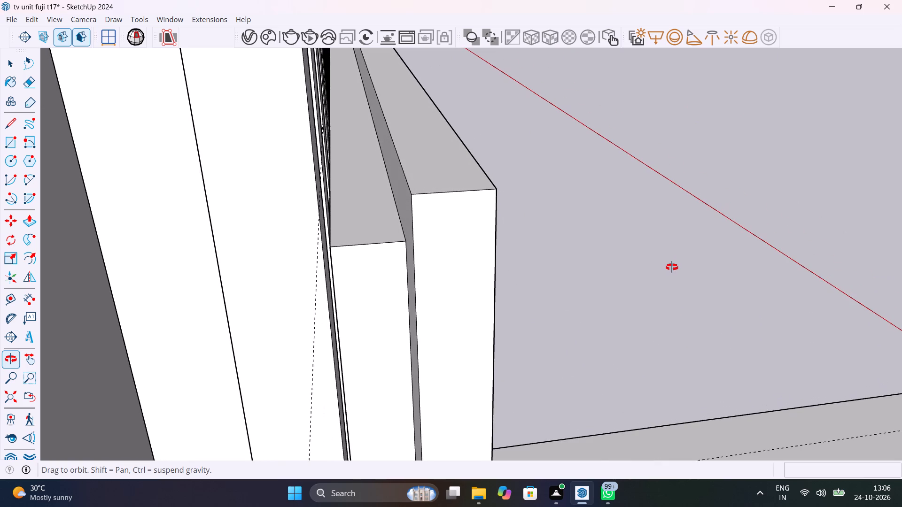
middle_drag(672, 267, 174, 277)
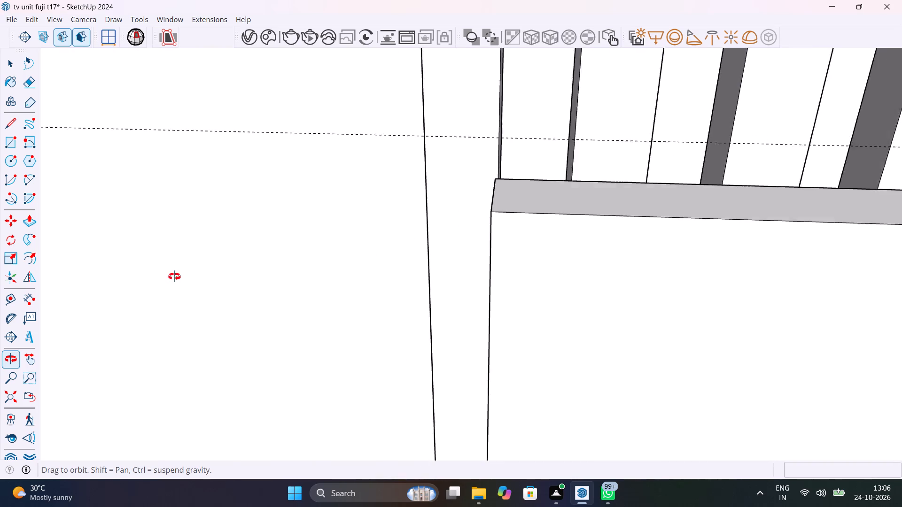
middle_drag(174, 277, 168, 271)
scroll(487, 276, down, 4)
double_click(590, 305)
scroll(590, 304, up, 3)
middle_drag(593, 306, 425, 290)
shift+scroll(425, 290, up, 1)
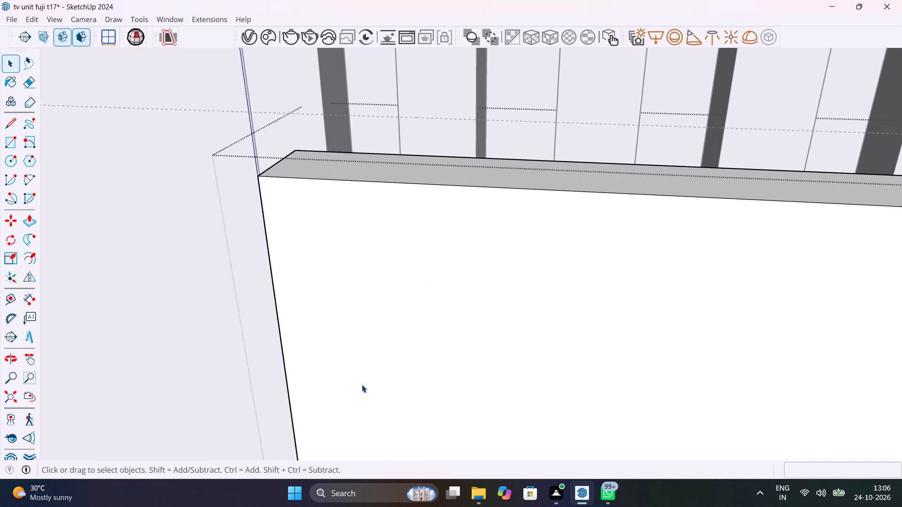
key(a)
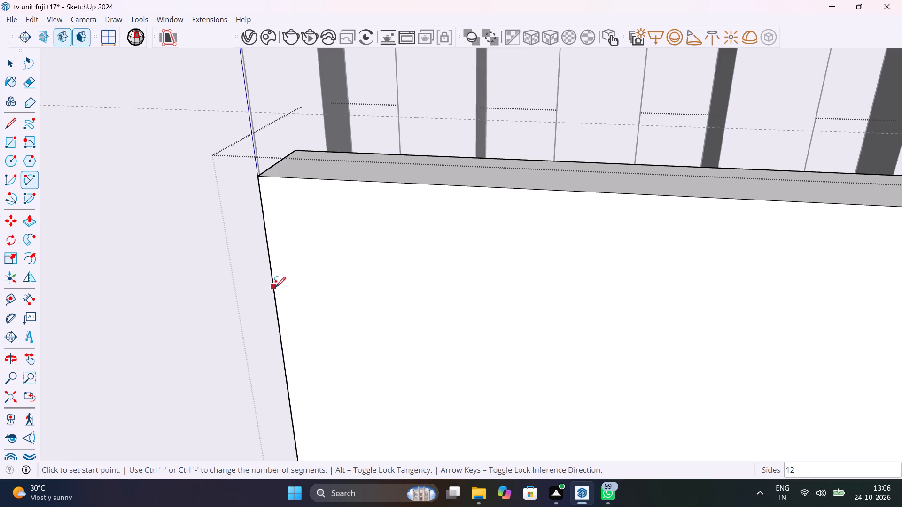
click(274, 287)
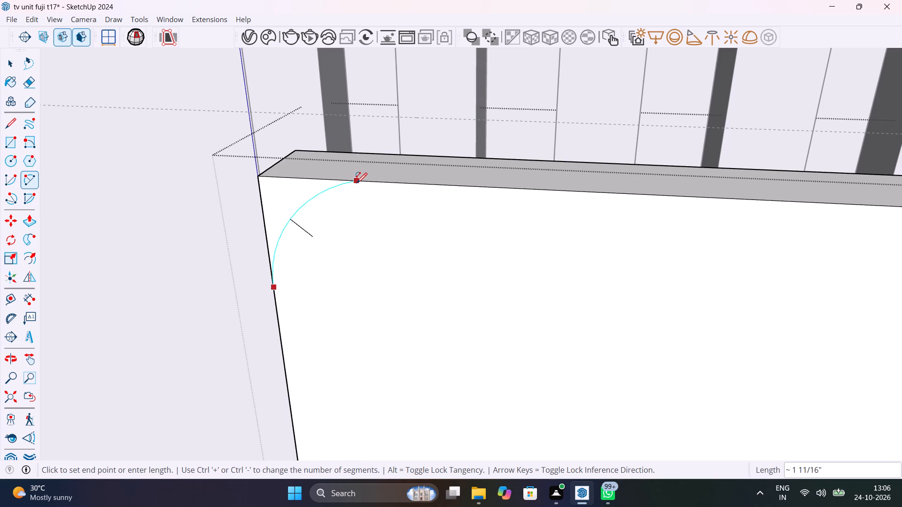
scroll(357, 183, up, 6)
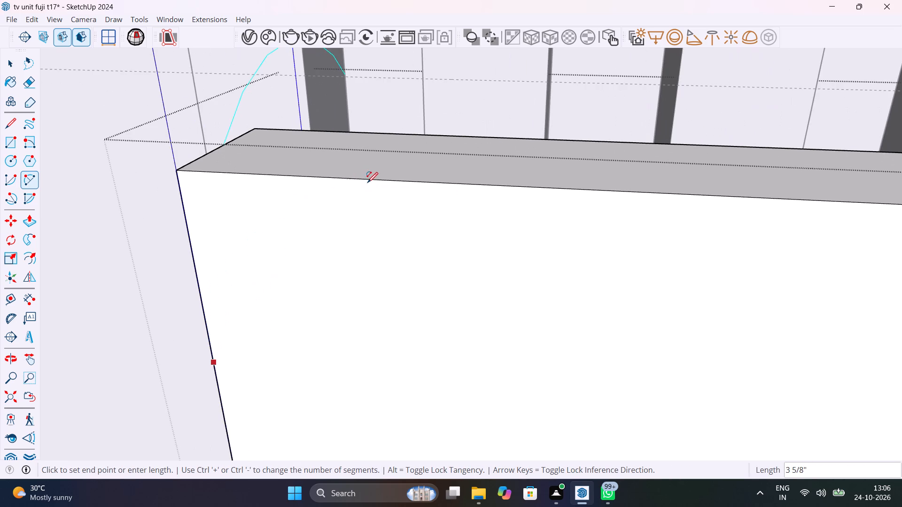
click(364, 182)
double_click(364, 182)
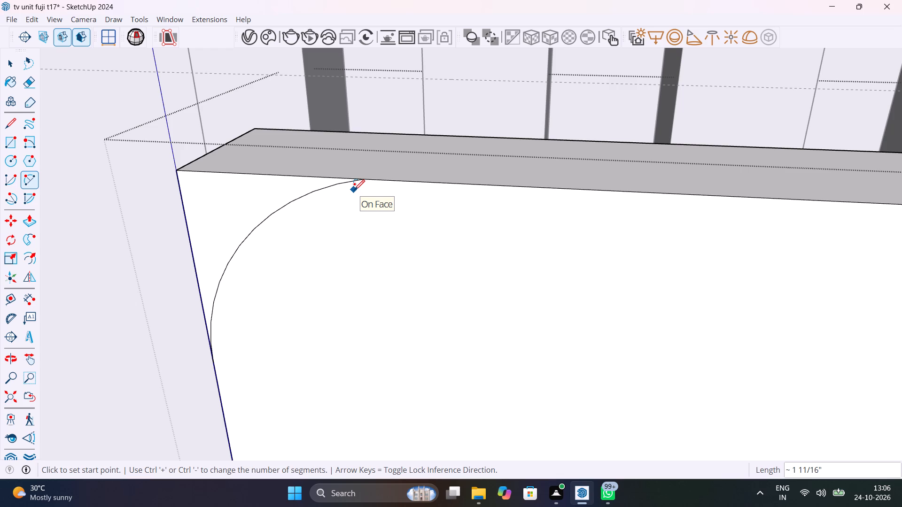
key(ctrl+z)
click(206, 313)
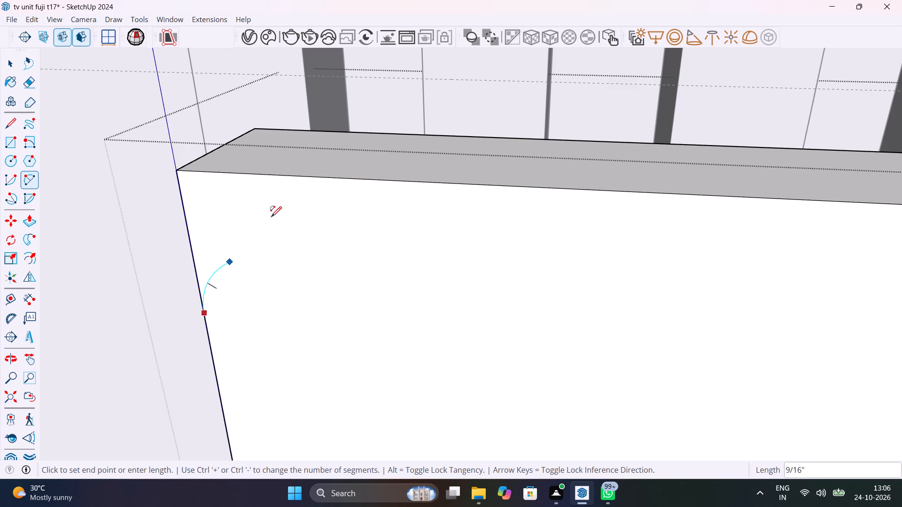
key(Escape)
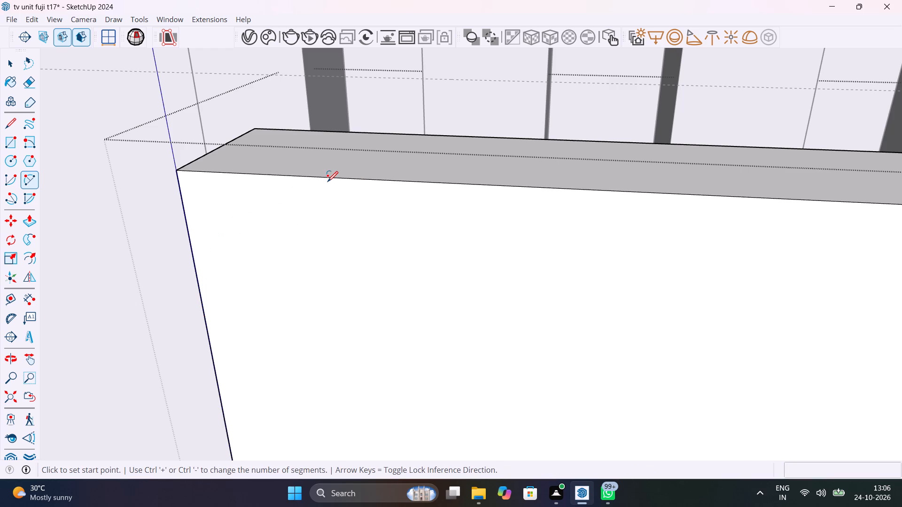
Set the 2 Point Arc tool to 150 segments while editing the TV back panel.
key(a)
text(150)
key(Return)
key(Return)
key(Return)
key(Return)
key(Return)
key(Return)
key(Return)
key(Return)
key(Return)
key(Return)
key(Return)
key(Return)
key(Return)
key(Return)
key(Return)
key(Return)
key(Return)
key(Return)
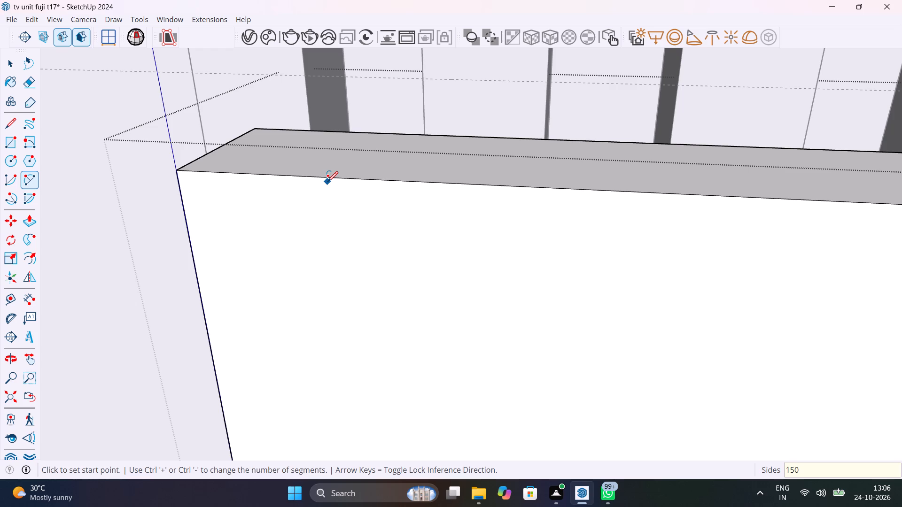
key(s)
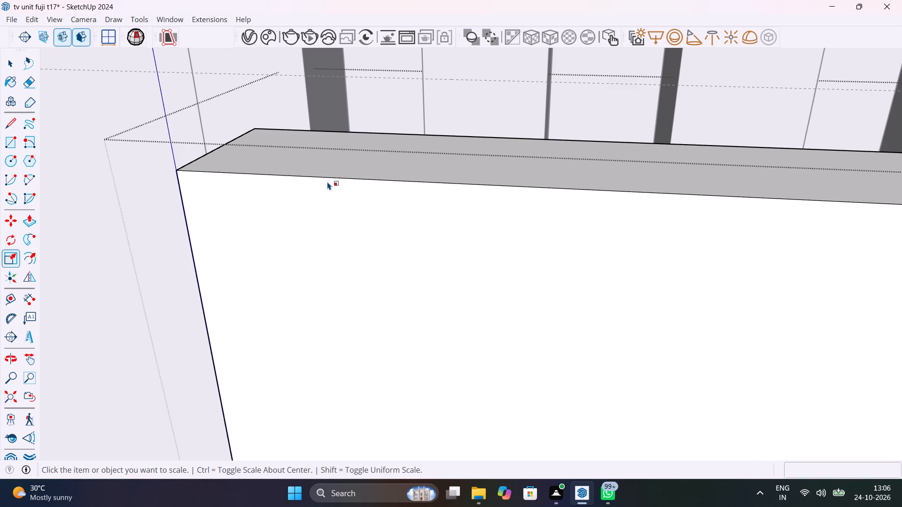
key(1)
key(Escape)
key(Escape)
key(space)
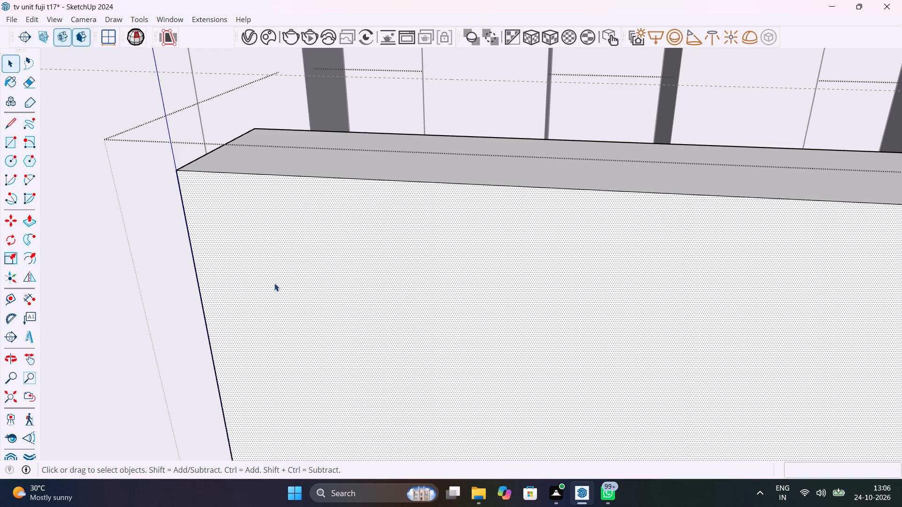
click(44, 298)
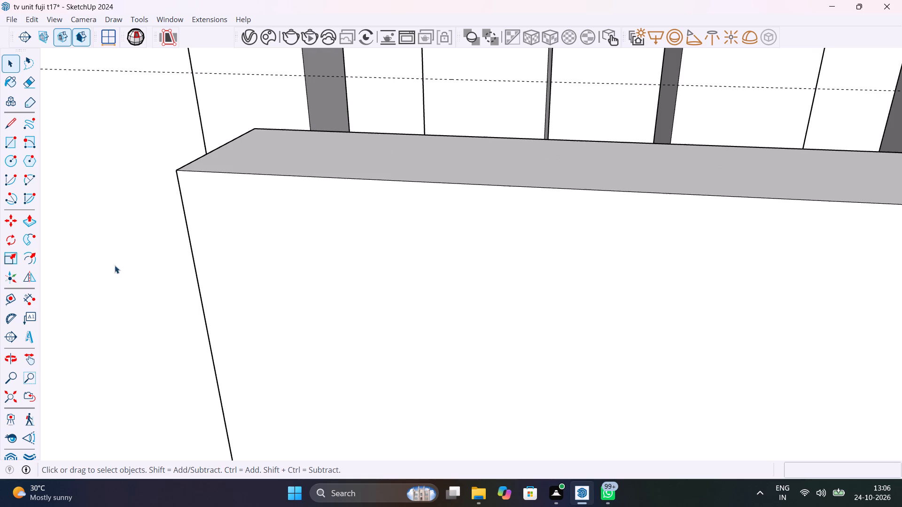
double_click(350, 288)
scroll(311, 263, up, 2)
key(a)
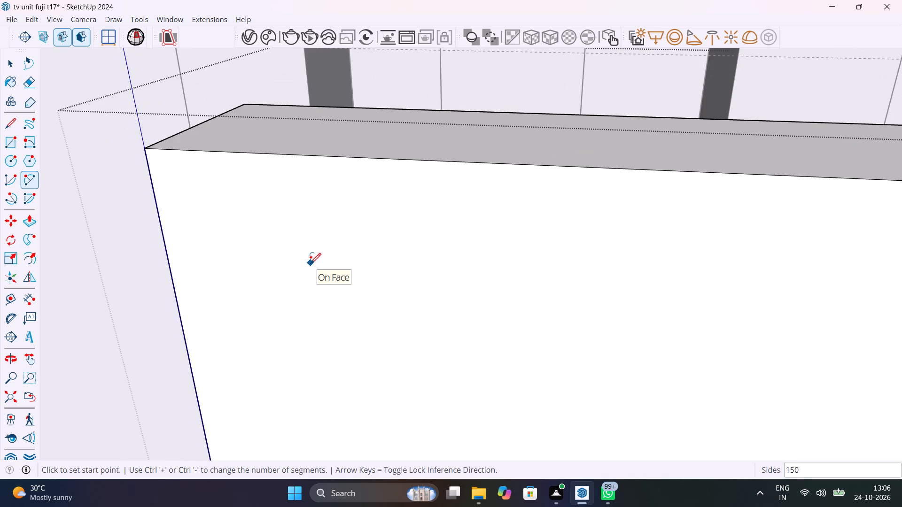
text(150s)
key(Return)
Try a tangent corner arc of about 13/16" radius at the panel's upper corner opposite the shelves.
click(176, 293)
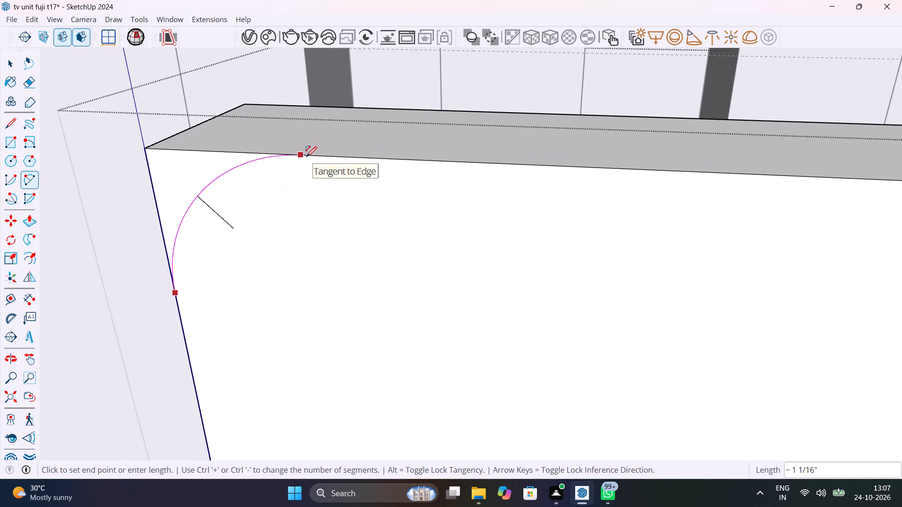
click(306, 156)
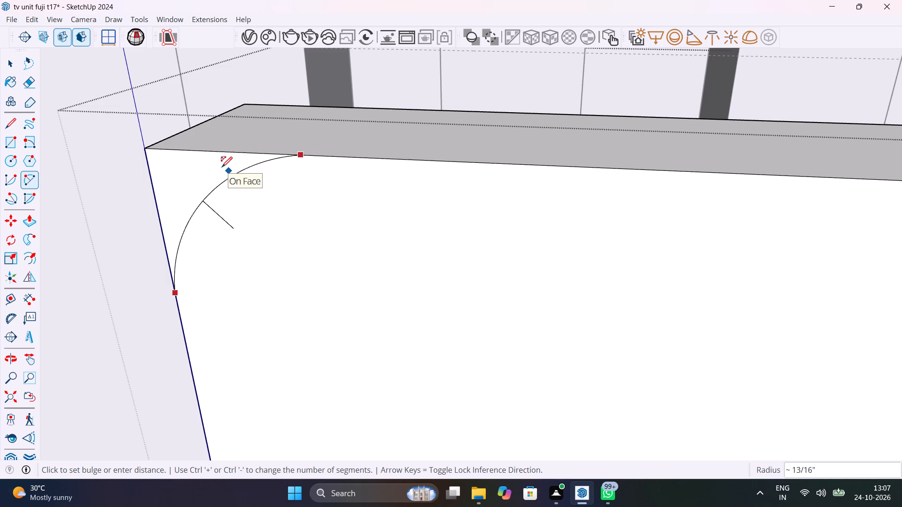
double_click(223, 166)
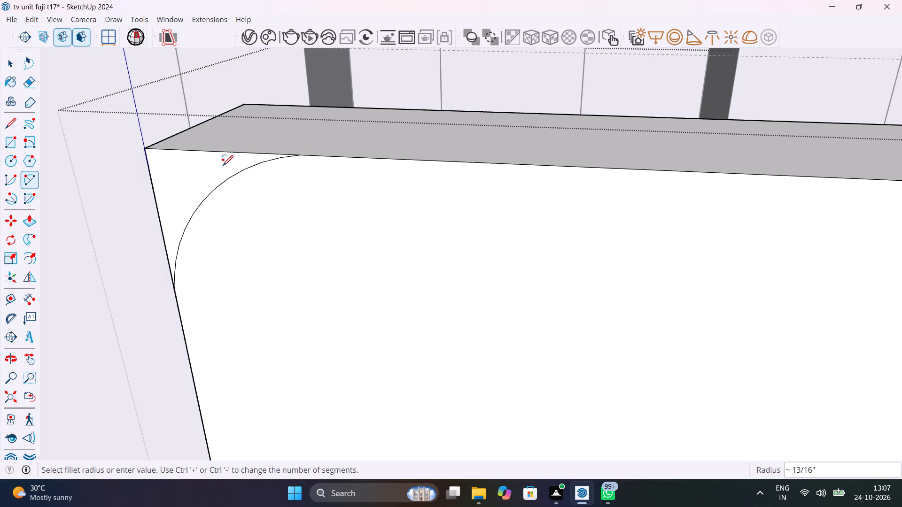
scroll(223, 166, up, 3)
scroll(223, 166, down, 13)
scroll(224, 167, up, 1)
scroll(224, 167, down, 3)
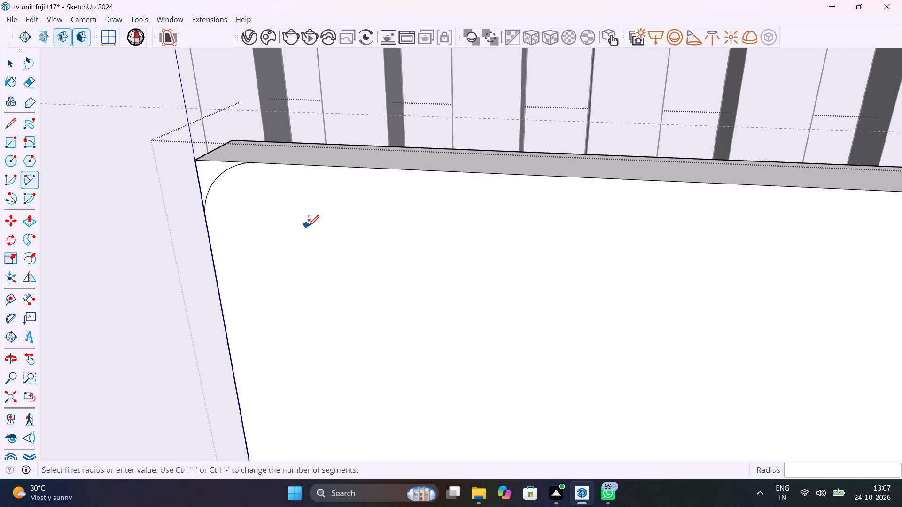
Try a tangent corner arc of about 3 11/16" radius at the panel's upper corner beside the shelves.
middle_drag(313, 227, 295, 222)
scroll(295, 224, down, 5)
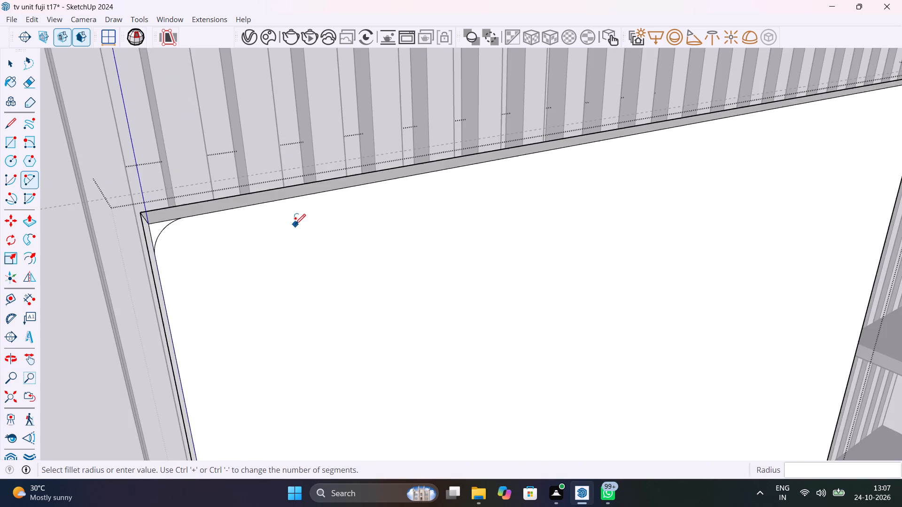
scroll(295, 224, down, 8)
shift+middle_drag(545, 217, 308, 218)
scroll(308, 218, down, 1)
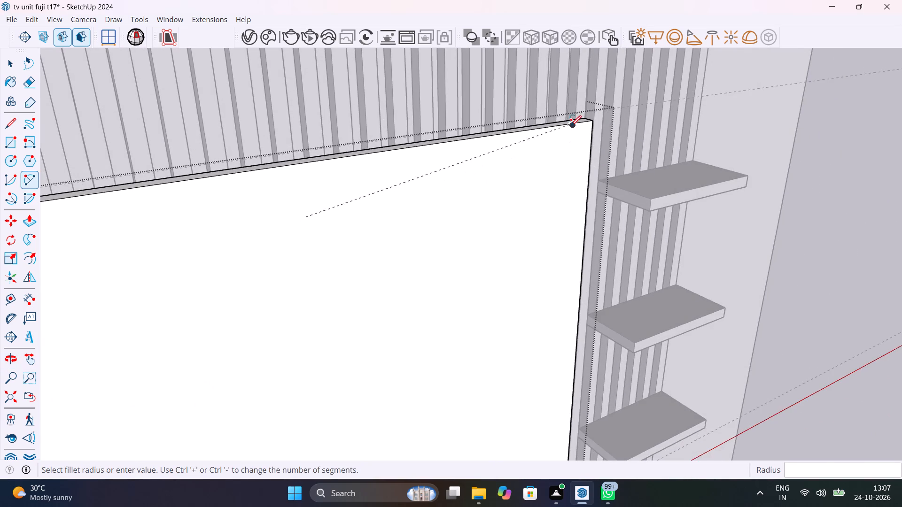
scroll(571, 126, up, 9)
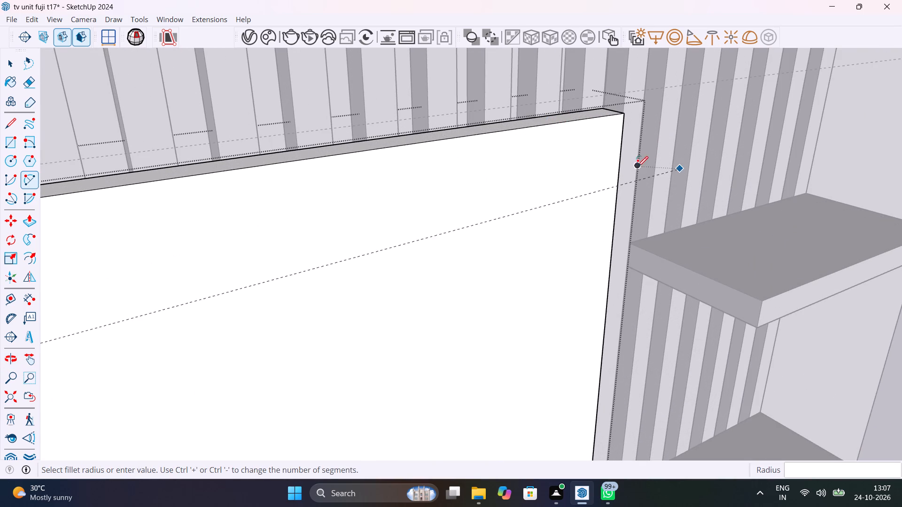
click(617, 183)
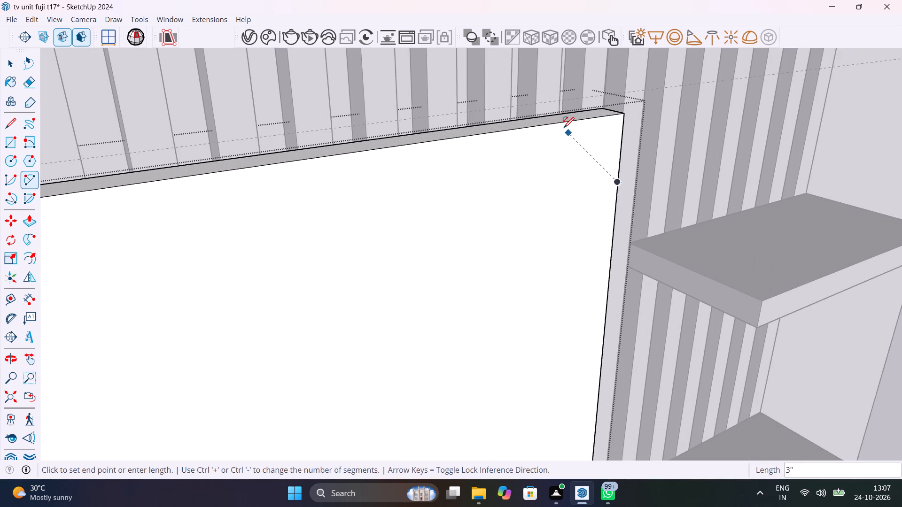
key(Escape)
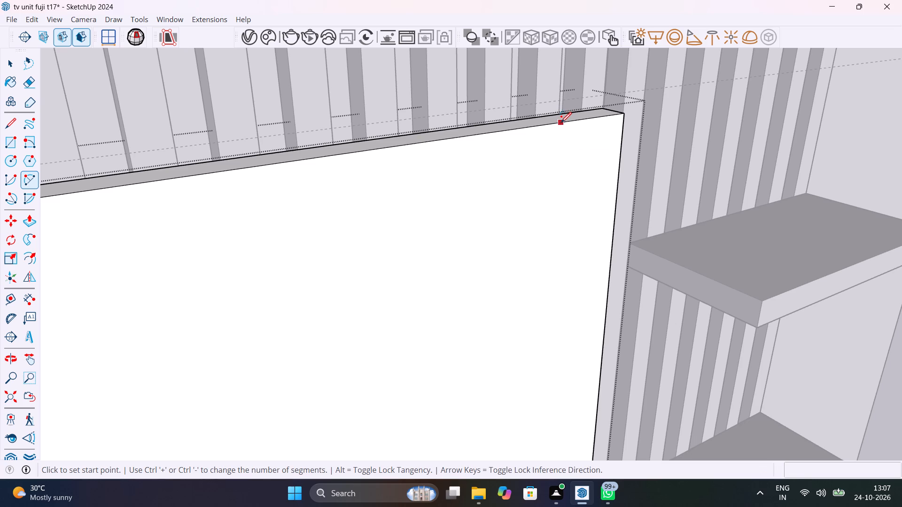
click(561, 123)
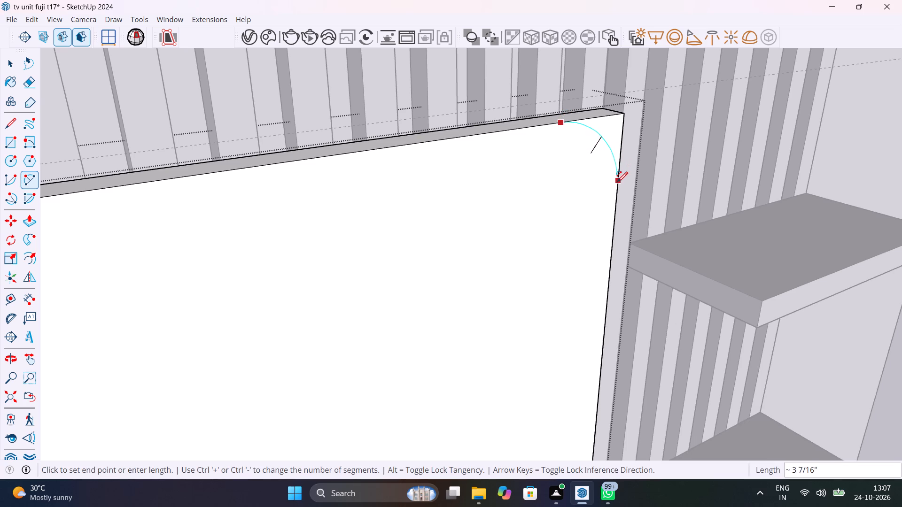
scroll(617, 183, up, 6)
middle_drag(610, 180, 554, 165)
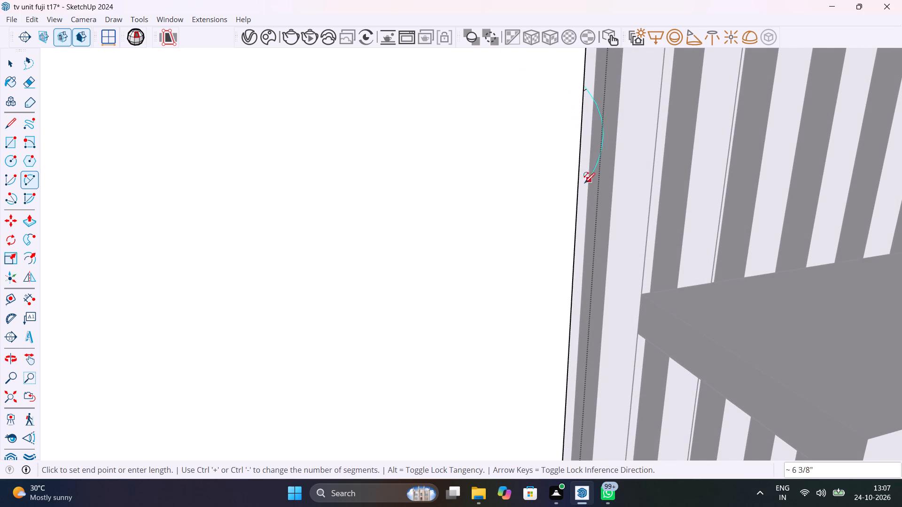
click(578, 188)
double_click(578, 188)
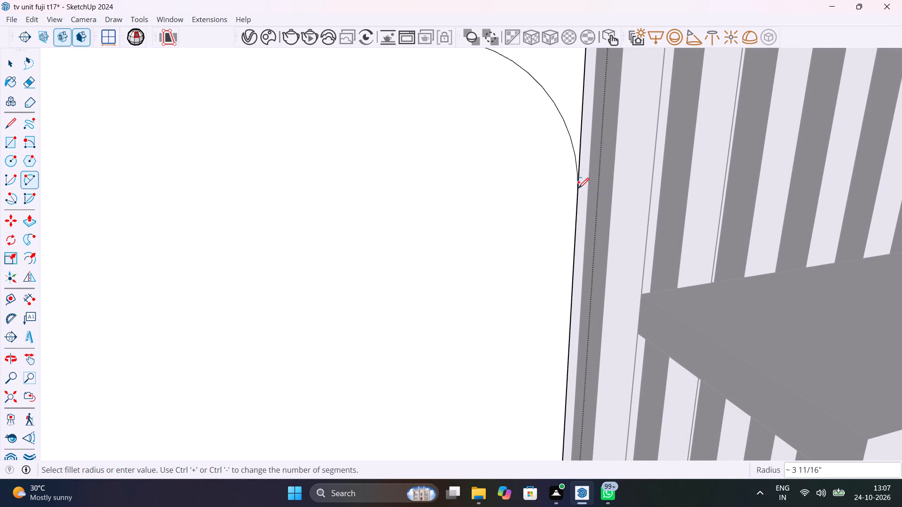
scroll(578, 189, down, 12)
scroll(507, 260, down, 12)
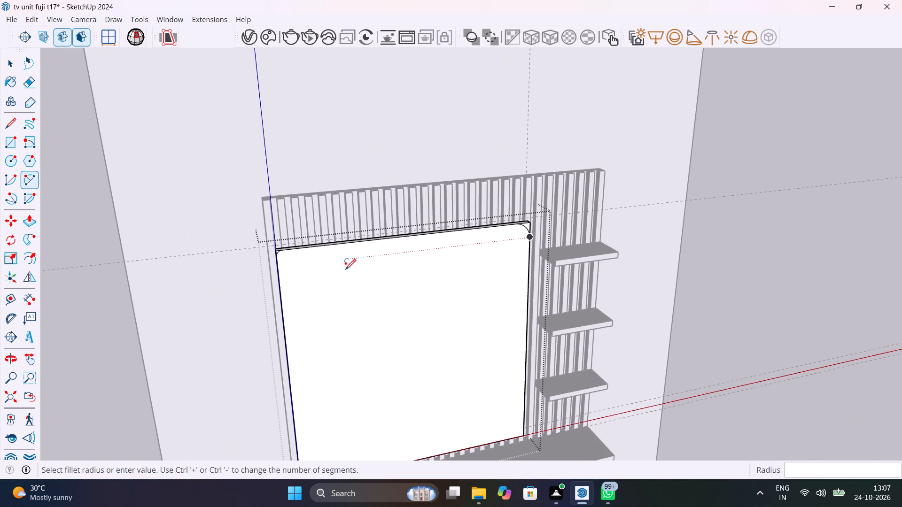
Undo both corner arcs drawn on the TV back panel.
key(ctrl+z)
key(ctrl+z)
Draw a tangent arc of about 8 13/16" radius across the panel's upper corner opposite the shelves.
scroll(287, 261, up, 9)
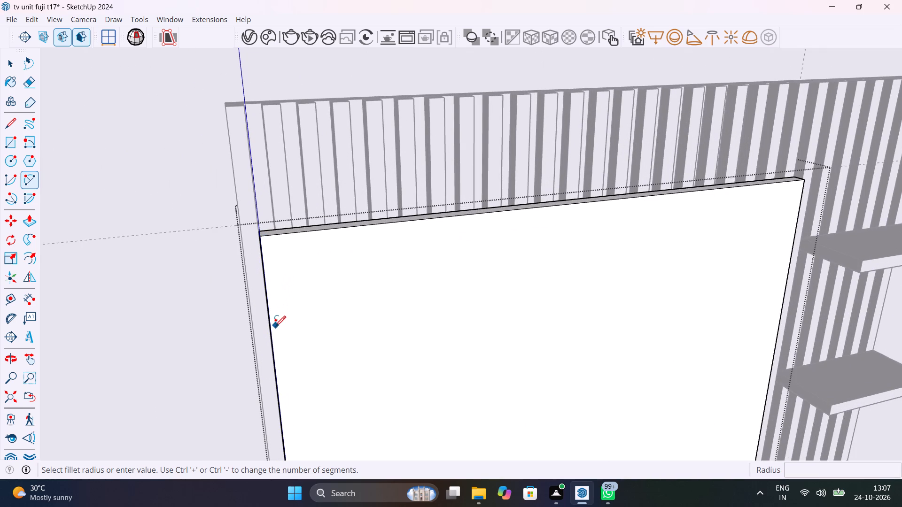
click(274, 332)
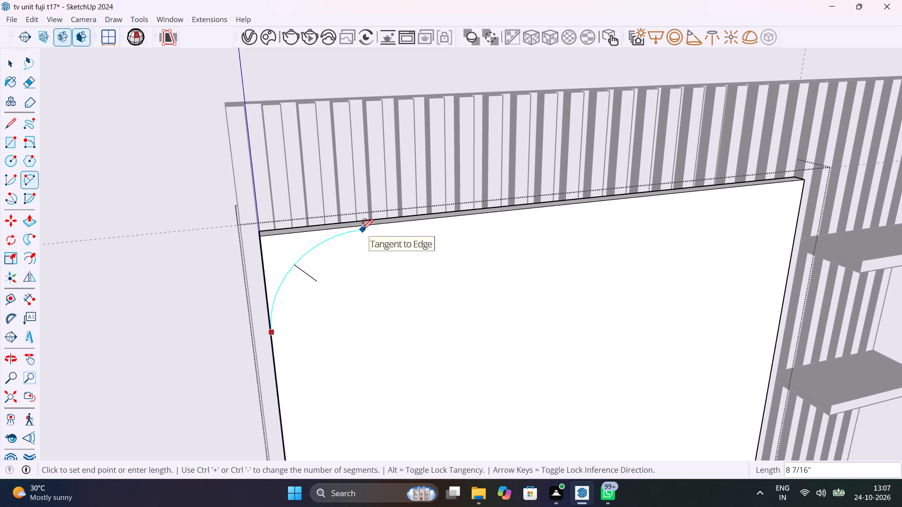
triple_click(364, 227)
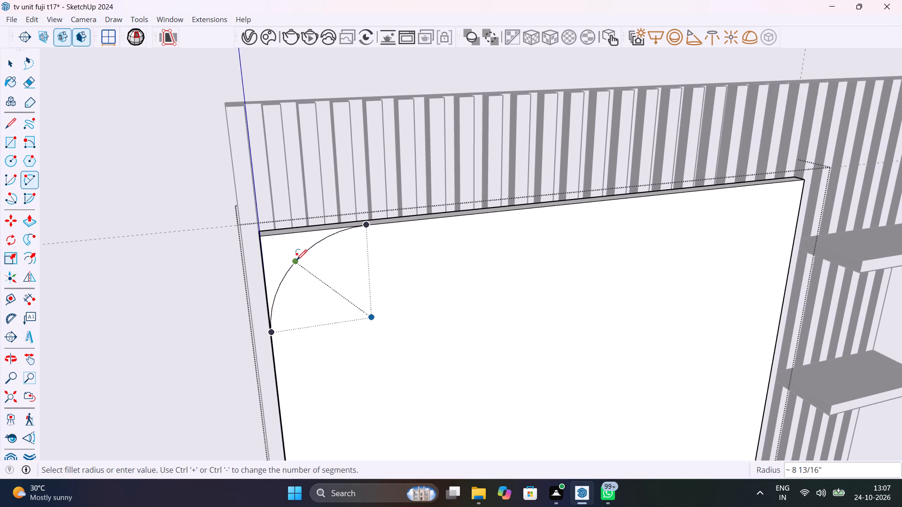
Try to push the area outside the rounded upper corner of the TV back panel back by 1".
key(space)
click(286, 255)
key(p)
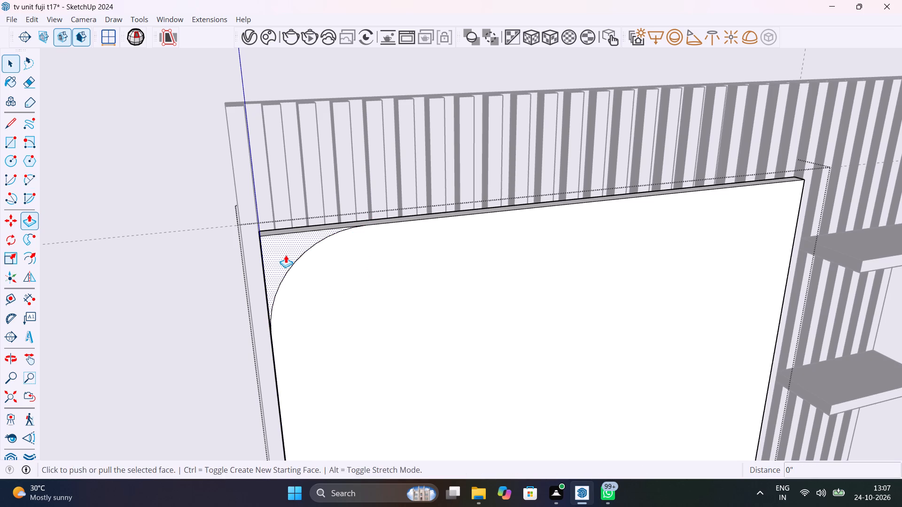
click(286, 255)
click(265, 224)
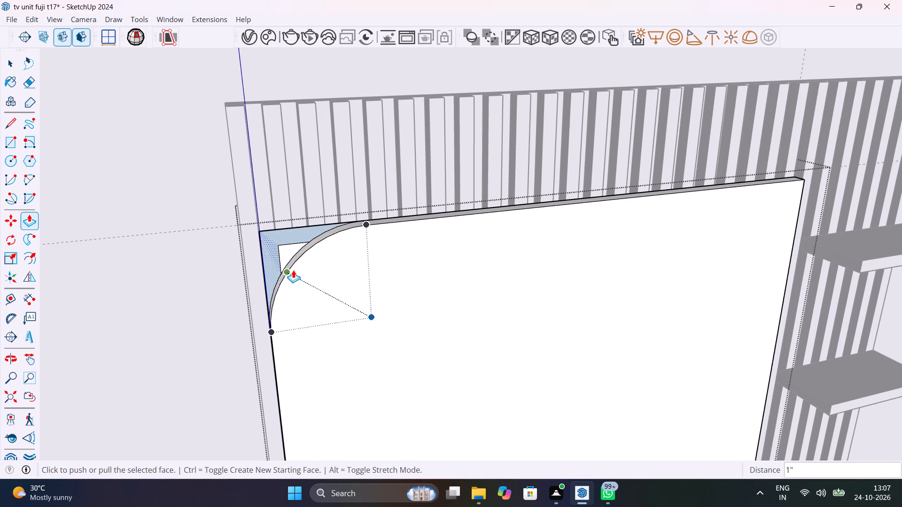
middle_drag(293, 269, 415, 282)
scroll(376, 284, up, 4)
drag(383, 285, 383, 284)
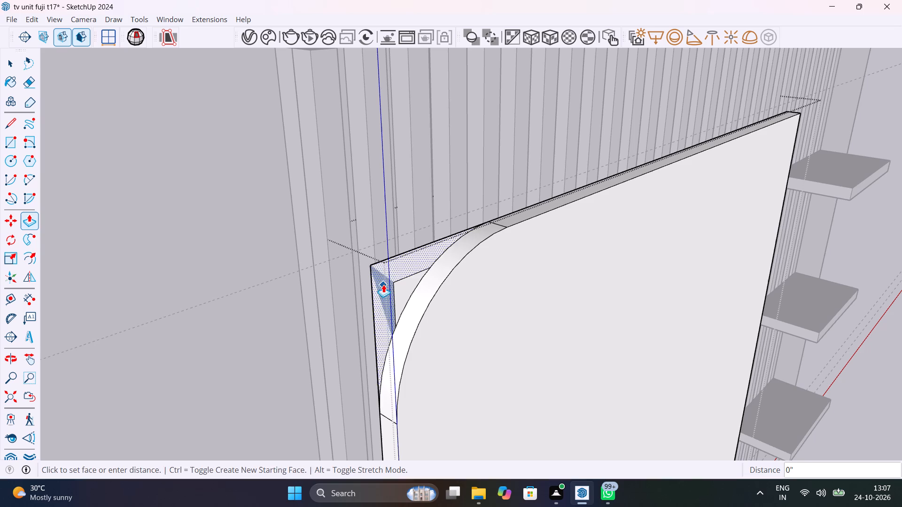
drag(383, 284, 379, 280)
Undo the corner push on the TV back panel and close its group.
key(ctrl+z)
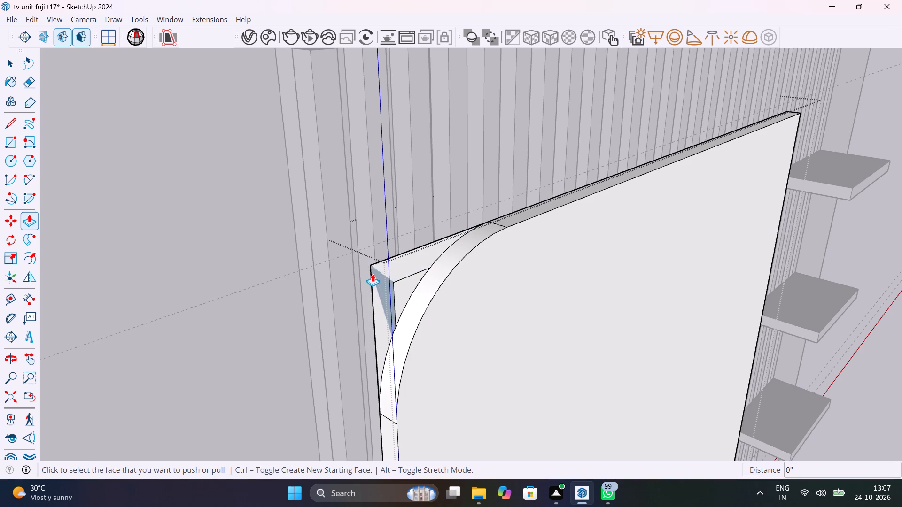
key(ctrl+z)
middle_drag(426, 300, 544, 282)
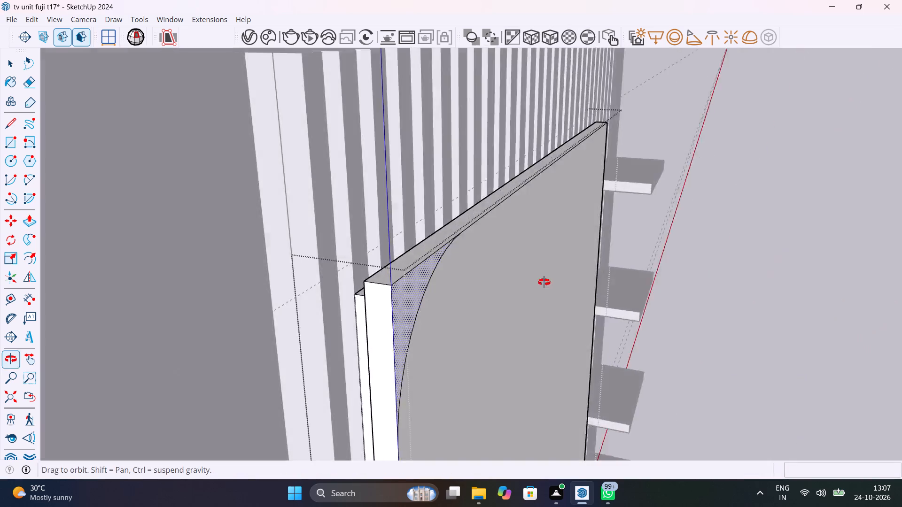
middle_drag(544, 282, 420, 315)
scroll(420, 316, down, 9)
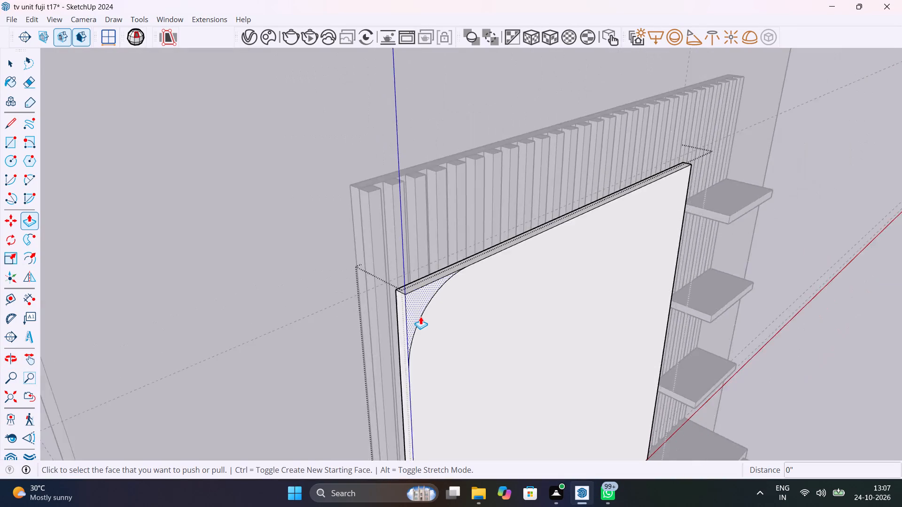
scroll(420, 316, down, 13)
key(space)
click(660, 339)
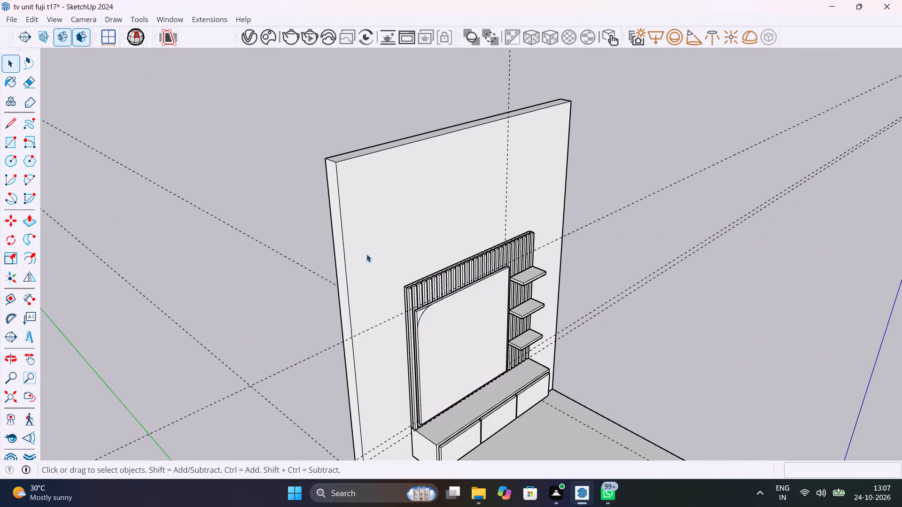
Undo the panel's corner arc and the earlier side wall and ceiling edits, back to the square-cornered TV back panel.
key(ctrl+z)
key(ctrl+z)
key(ctrl+z)
key(ctrl+z)
key(ctrl+z)
key(ctrl+z)
key(ctrl+z)
key(ctrl+z)
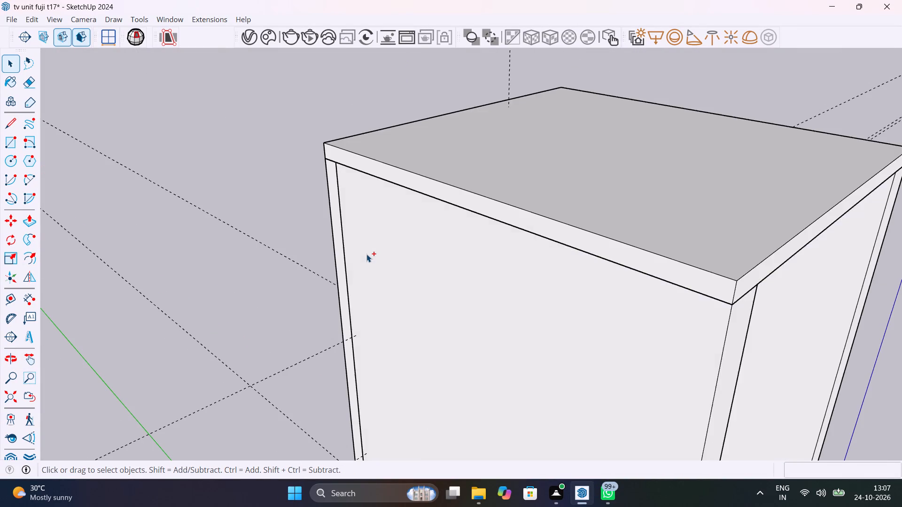
key(ctrl+z)
key(ctrl+z)
key(ctrl+z)
key(ctrl+z)
key(ctrl+z)
key(ctrl+z)
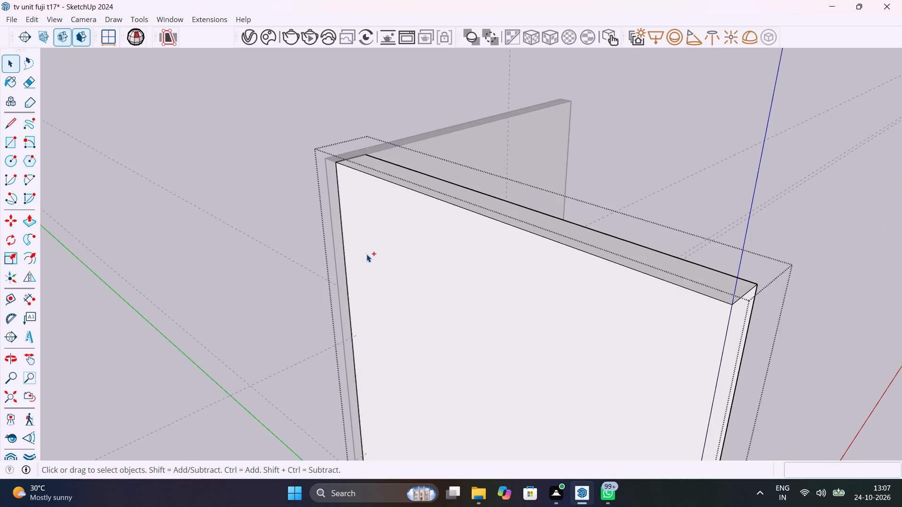
key(ctrl+z)
key(ctrl+z)
key(ctrl+z)
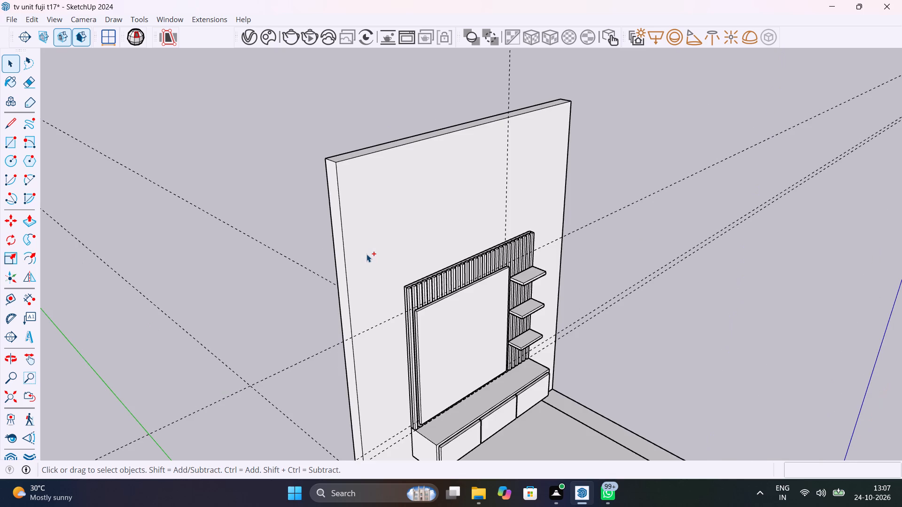
key(ctrl+z)
key(ctrl+z)
Undo further edits until the separate front layer of the TV back panel is removed.
scroll(422, 322, up, 11)
middle_drag(431, 321, 568, 327)
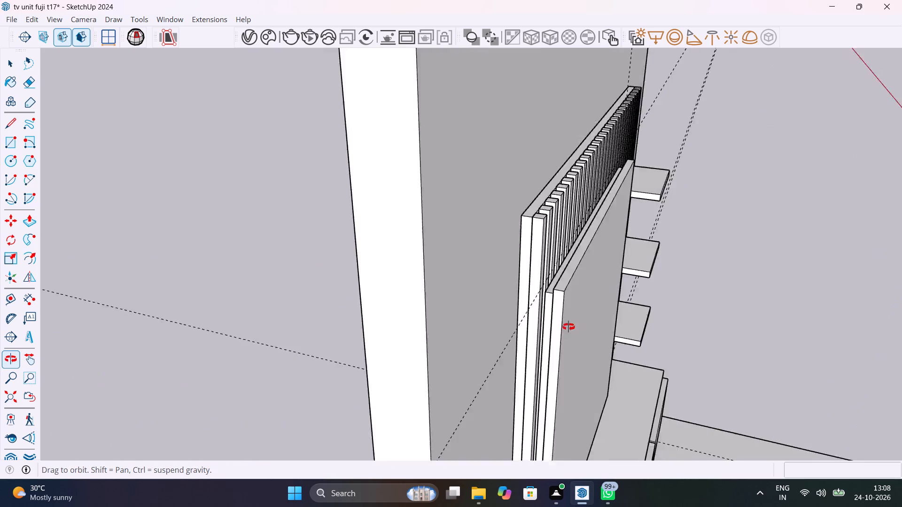
middle_drag(568, 327, 569, 327)
key(ctrl+z)
key(ctrl+z)
key(ctrl+z)
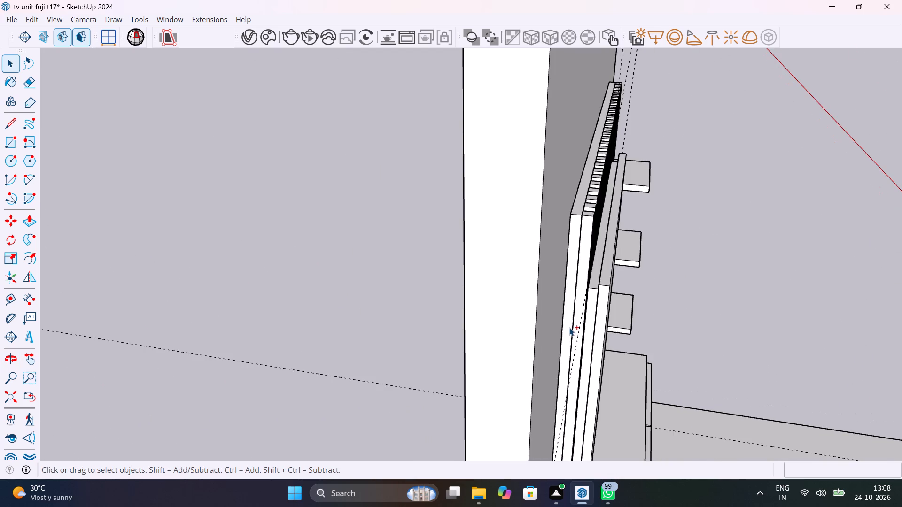
key(ctrl+z)
key(ctrl+z)
key(ctrl+z)
key(ctrl+z)
key(ctrl+z)
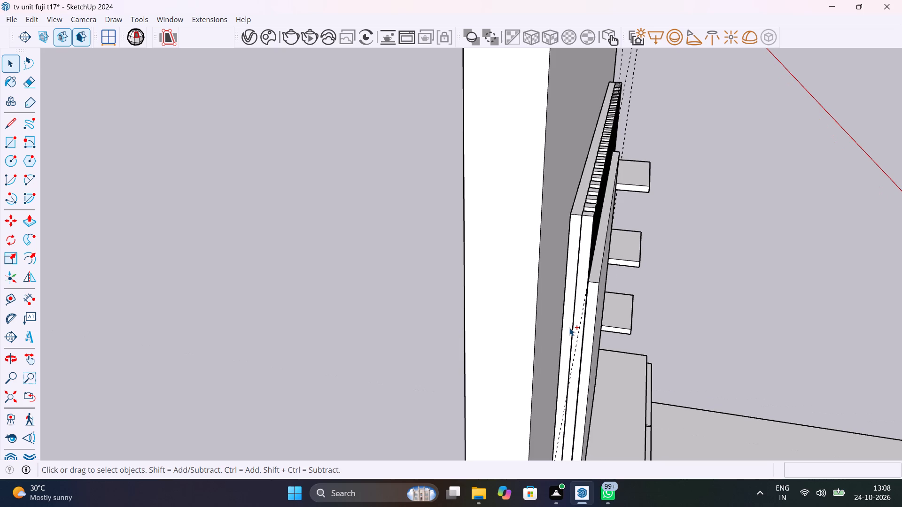
scroll(584, 253, down, 7)
middle_drag(593, 279, 443, 238)
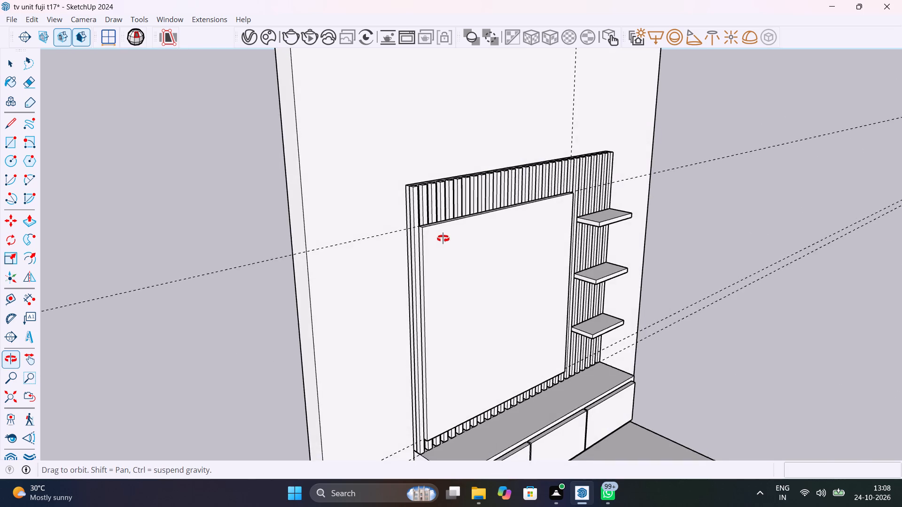
middle_drag(443, 238, 444, 280)
Hide the back wall and the slatted panel behind the TV back panel.
click(342, 234)
shift+click(437, 243)
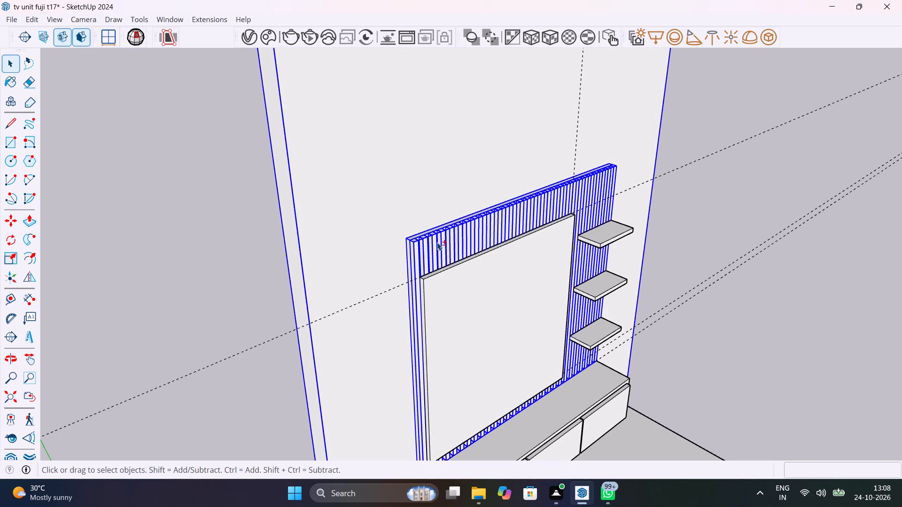
shift+right_click(437, 242)
shift+click(473, 34)
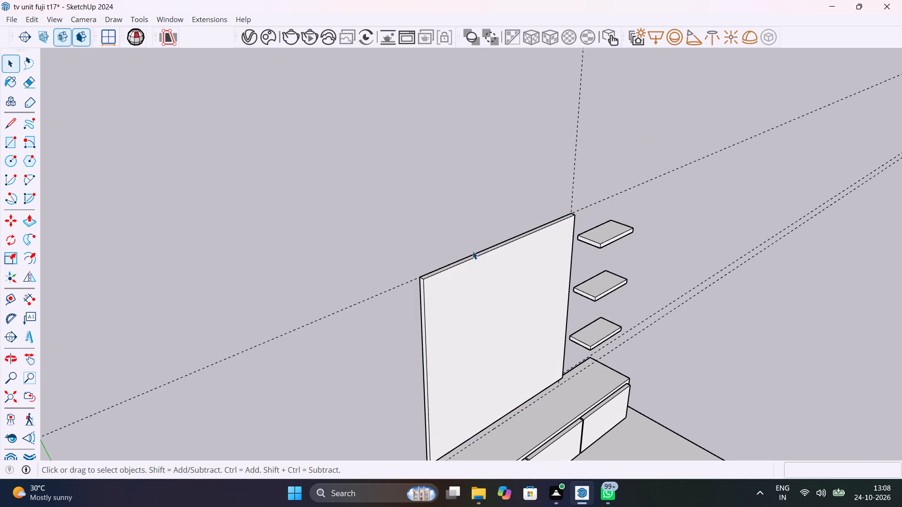
Undo the earlier edits inside the TV back panel group, back to a plain single-layer panel, and close the group.
scroll(441, 278, up, 4)
middle_drag(445, 302, 676, 261)
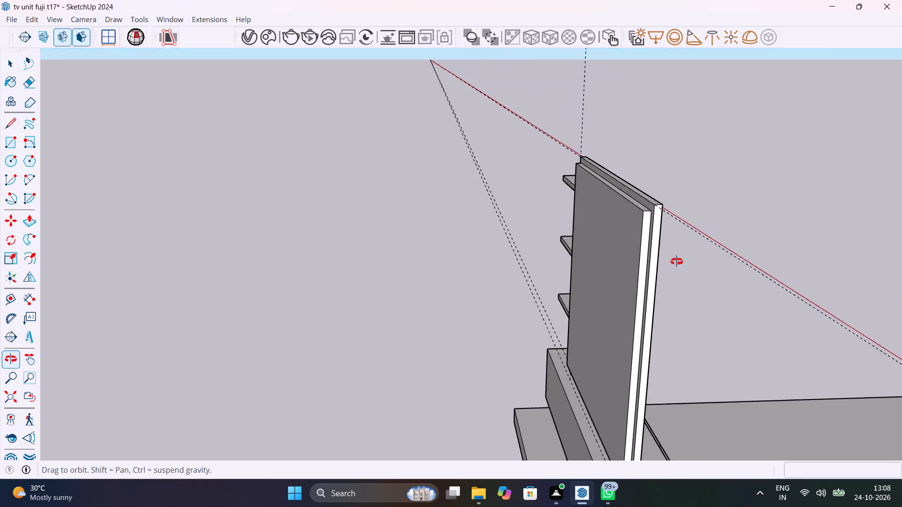
middle_drag(676, 261, 679, 271)
click(649, 234)
double_click(649, 233)
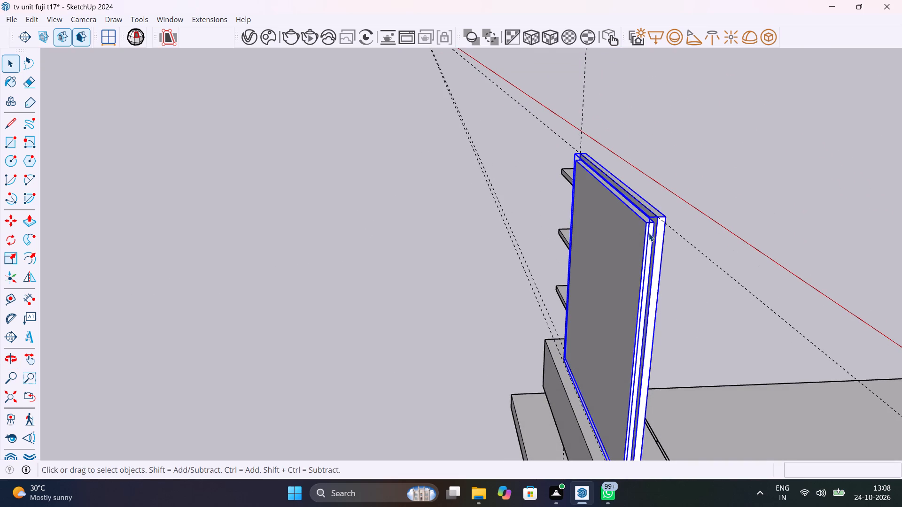
key(ctrl+z)
key(ctrl+z)
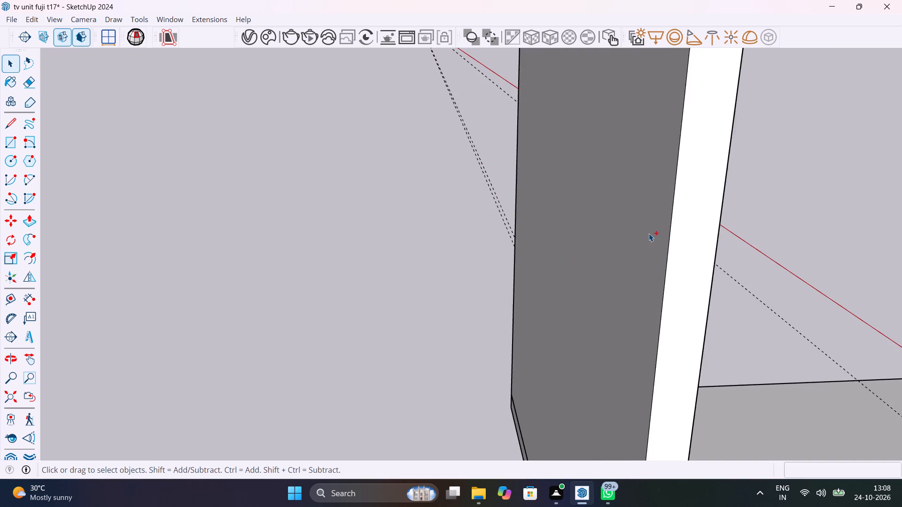
key(ctrl+z)
key(ctrl+z)
key(ctrl+z)
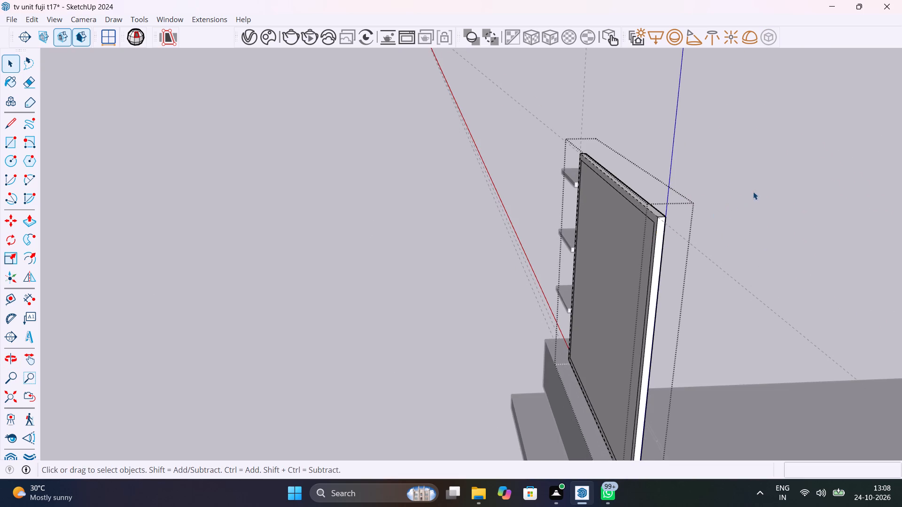
click(753, 192)
key(ctrl+z)
key(ctrl+z)
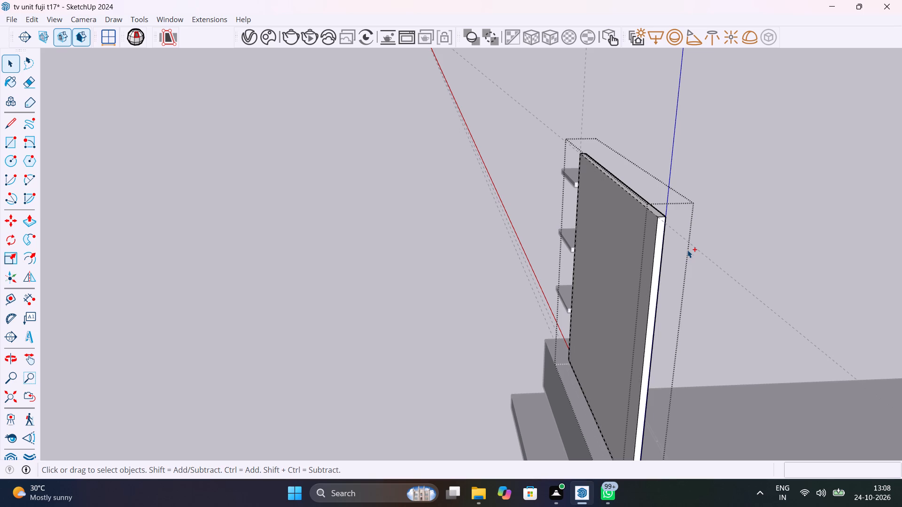
click(723, 215)
Open the TV back panel group and draw a tangent arc about 9 1/2" long across the upper corner opposite the shelves.
middle_drag(731, 216, 410, 249)
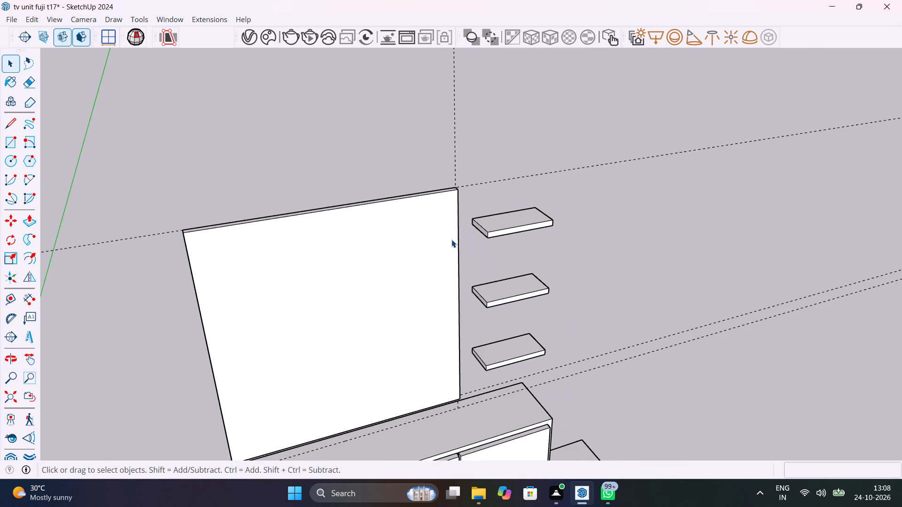
shift+middle_drag(451, 239, 657, 200)
double_click(515, 234)
scroll(515, 234, up, 4)
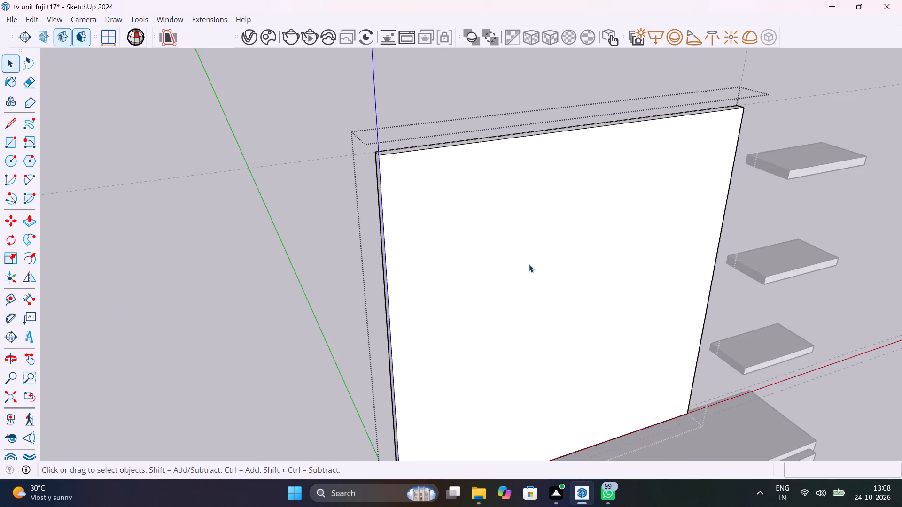
middle_drag(520, 260, 508, 237)
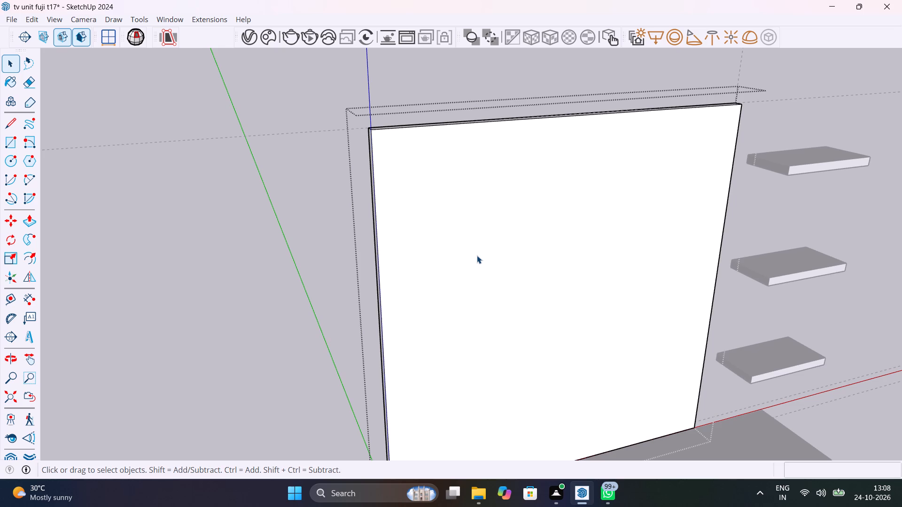
key(a)
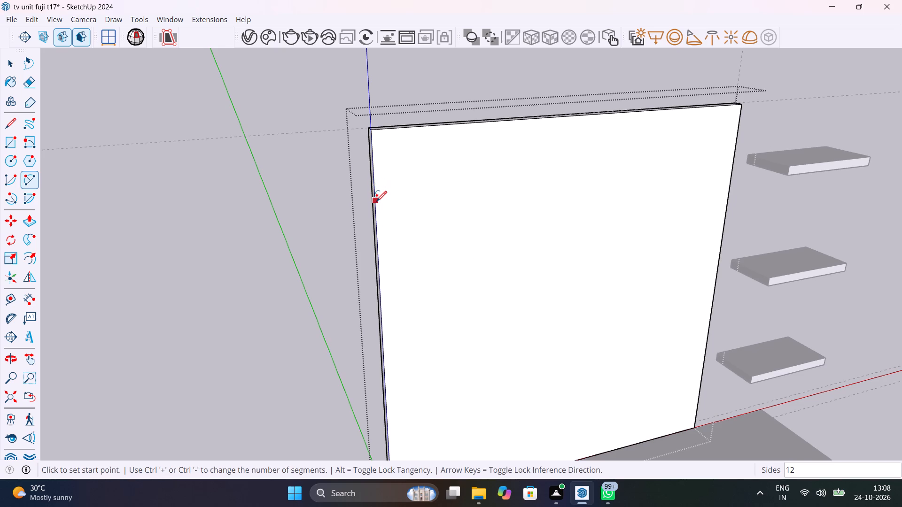
click(376, 201)
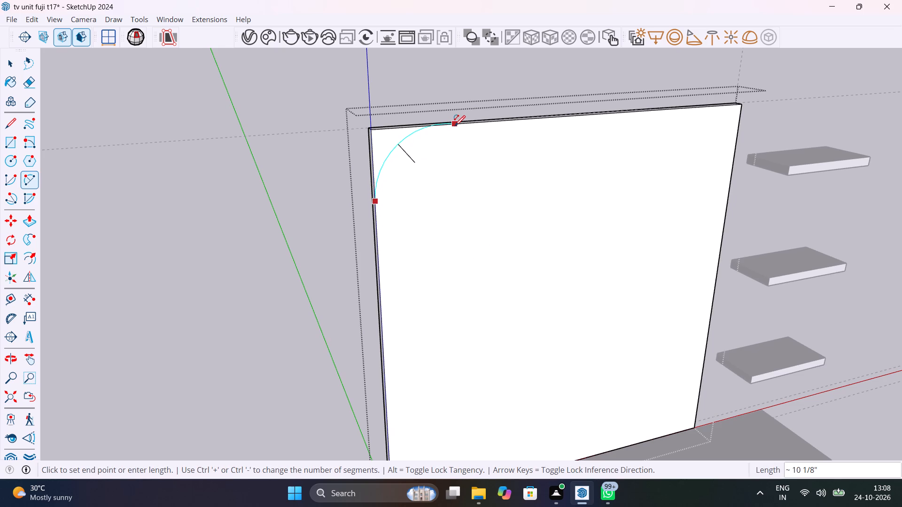
scroll(458, 127, up, 4)
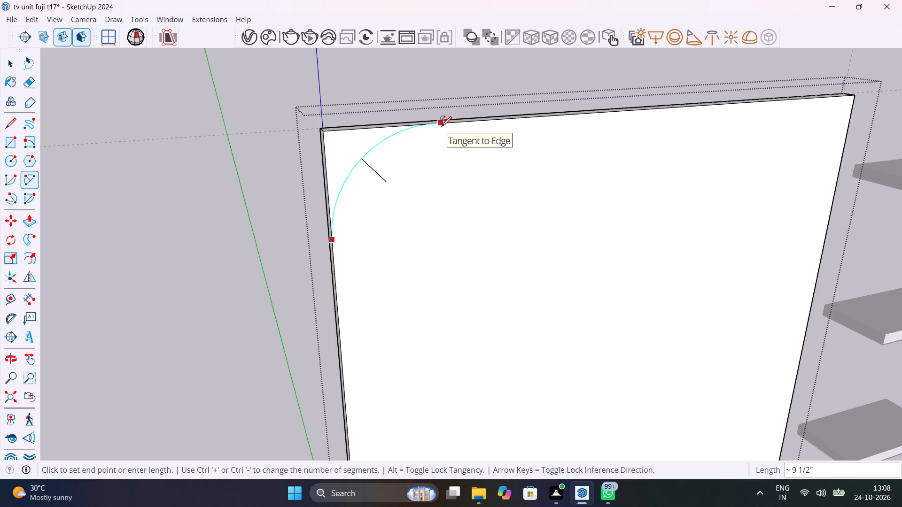
click(441, 127)
click(441, 127)
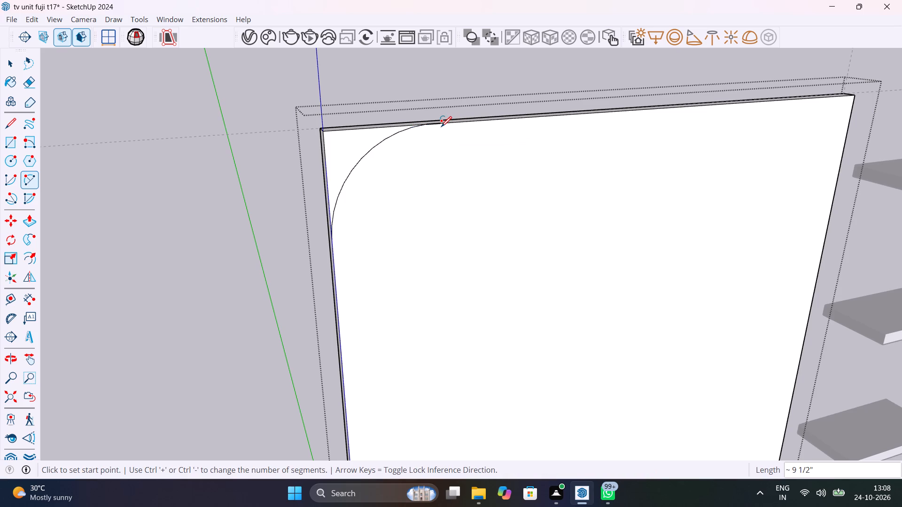
Repeat the same tangent arc at the other three corners of the TV back panel's front face.
scroll(441, 127, up, 20)
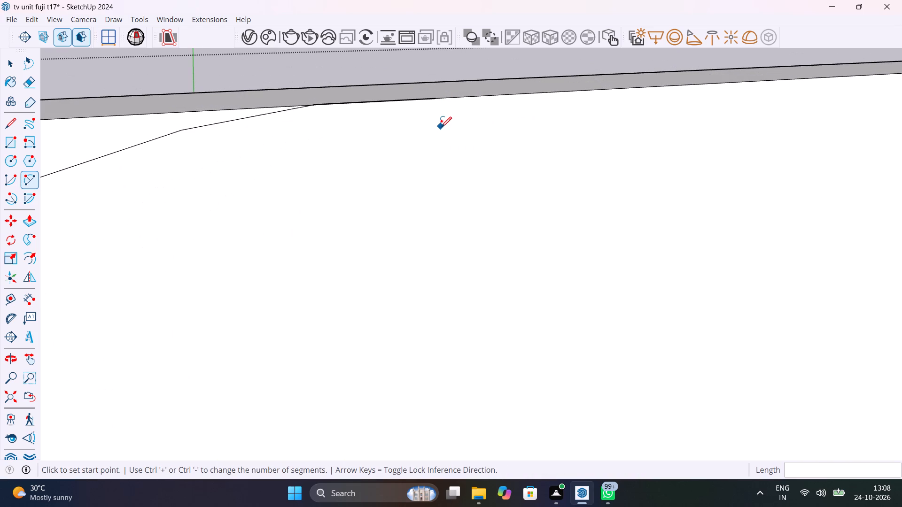
scroll(387, 195, down, 20)
scroll(387, 195, down, 1)
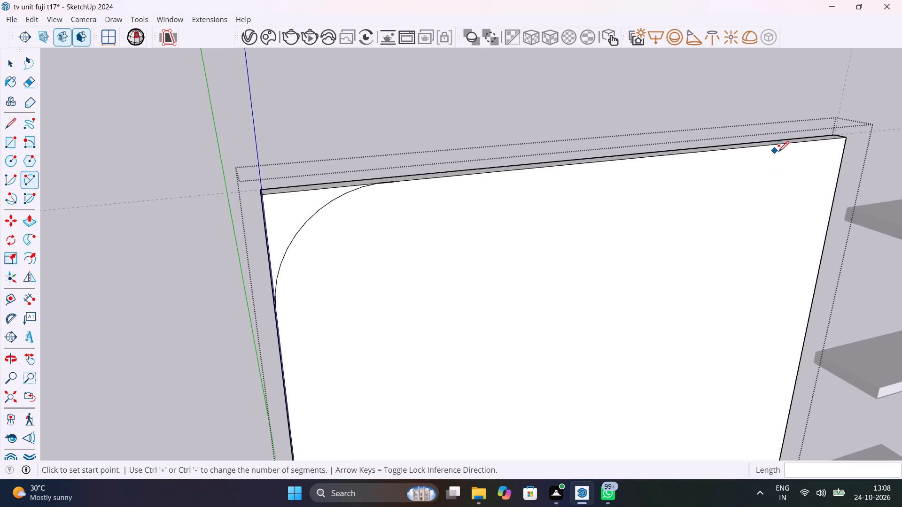
click(823, 162)
double_click(823, 162)
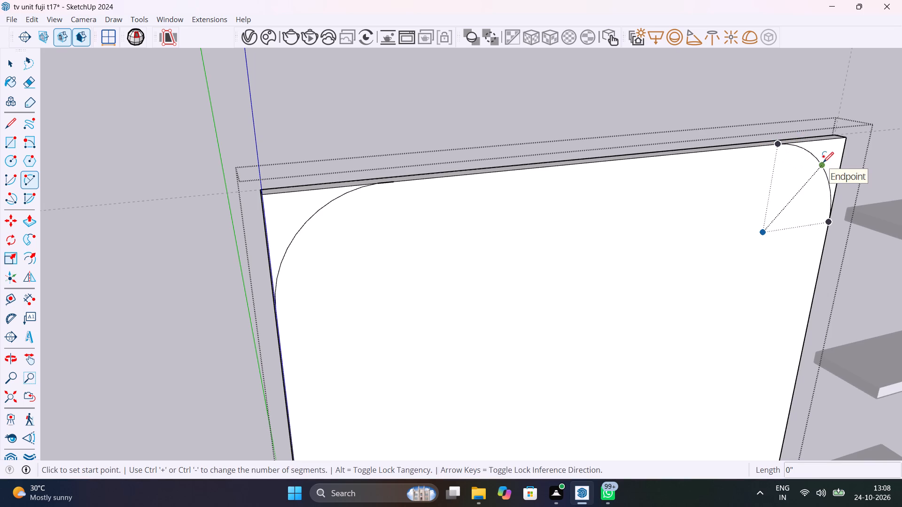
scroll(818, 204, down, 7)
middle_drag(799, 261, 652, 106)
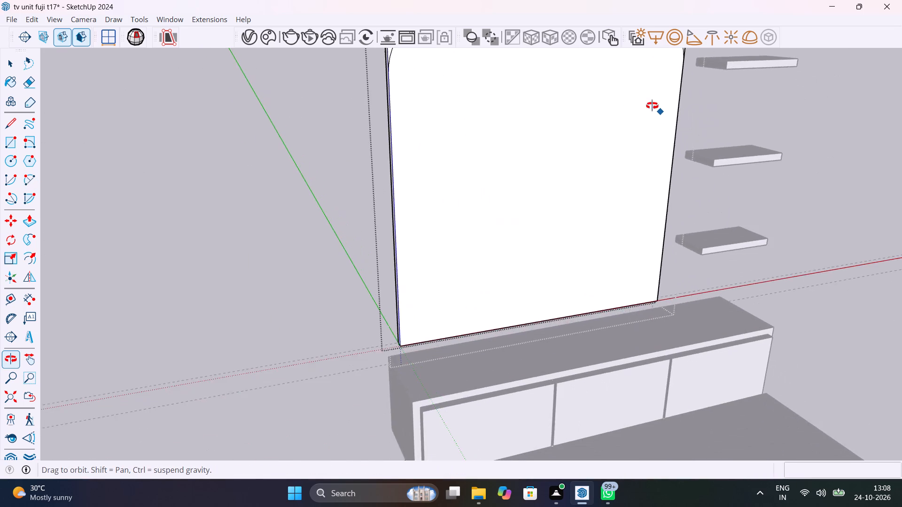
middle_drag(652, 106, 592, 101)
double_click(404, 317)
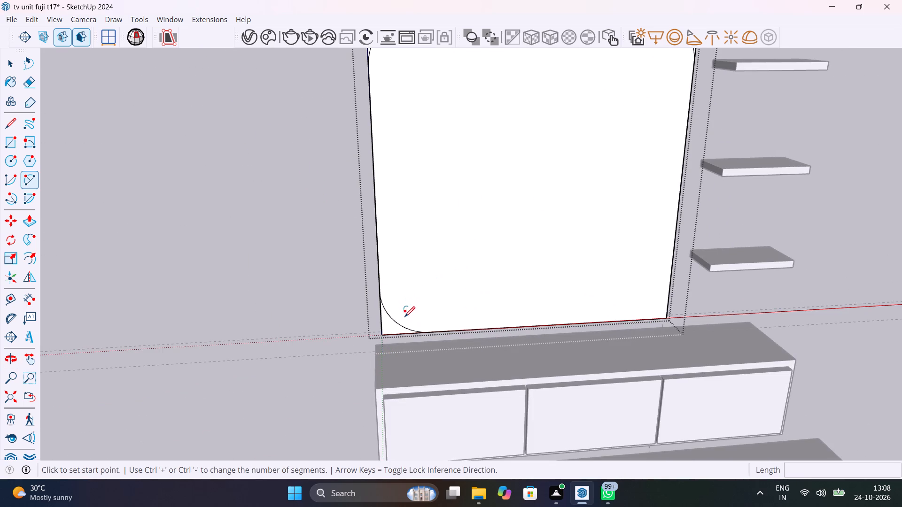
double_click(655, 304)
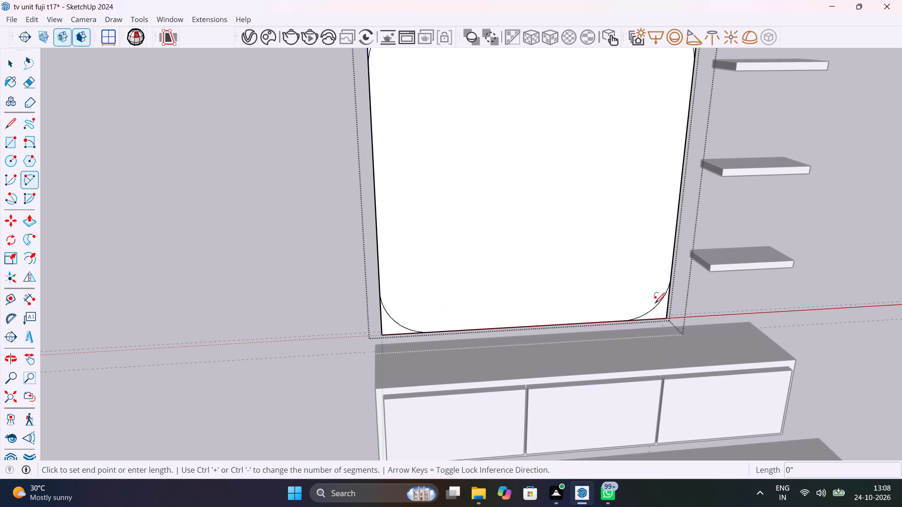
scroll(655, 303, down, 12)
scroll(592, 232, up, 17)
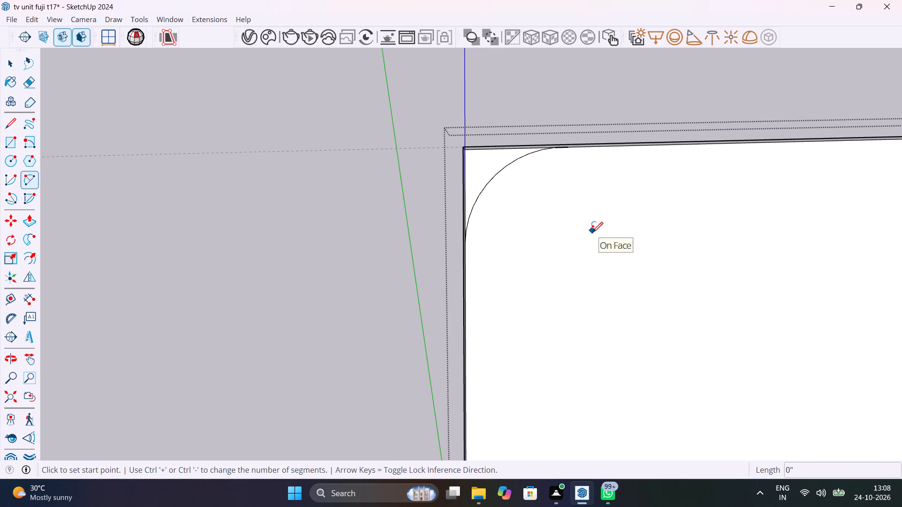
Push the waste piece outside the arc at the first upper corner 1" back through the TV back panel, cutting that corner round.
key(space)
key(p)
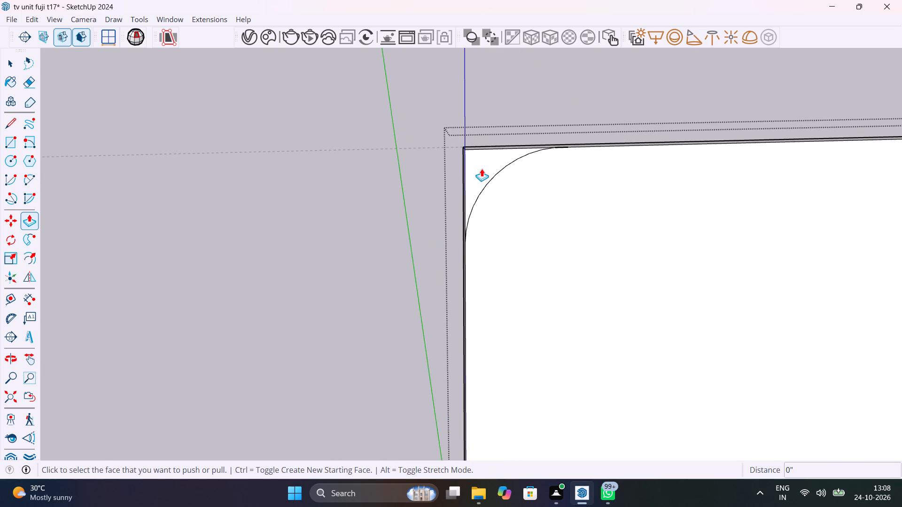
click(482, 169)
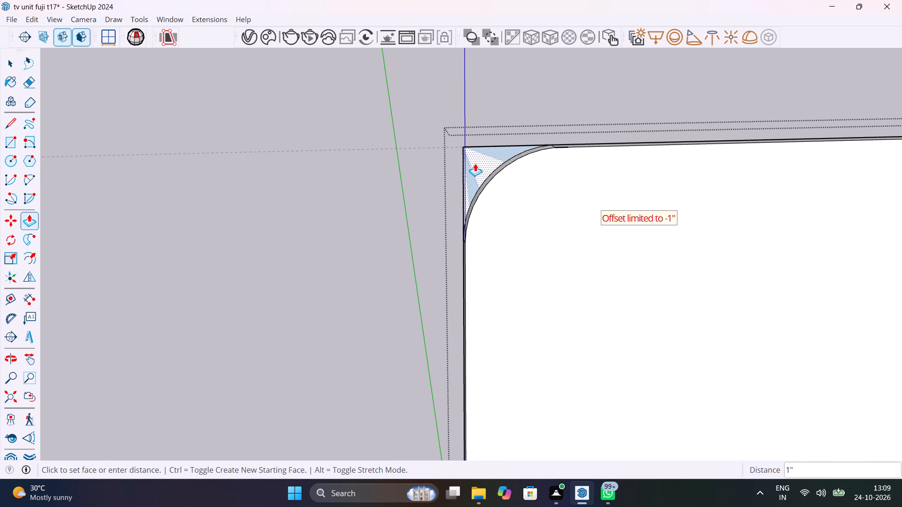
click(473, 160)
Repeat the 1" cut on the waste pieces at the other three corners of the TV back panel and close the group.
scroll(473, 160, down, 13)
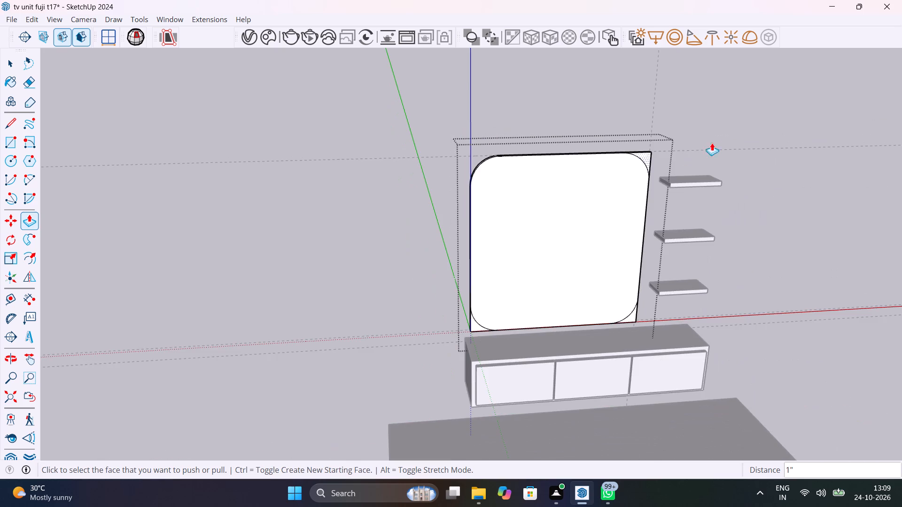
scroll(675, 150, up, 15)
double_click(581, 173)
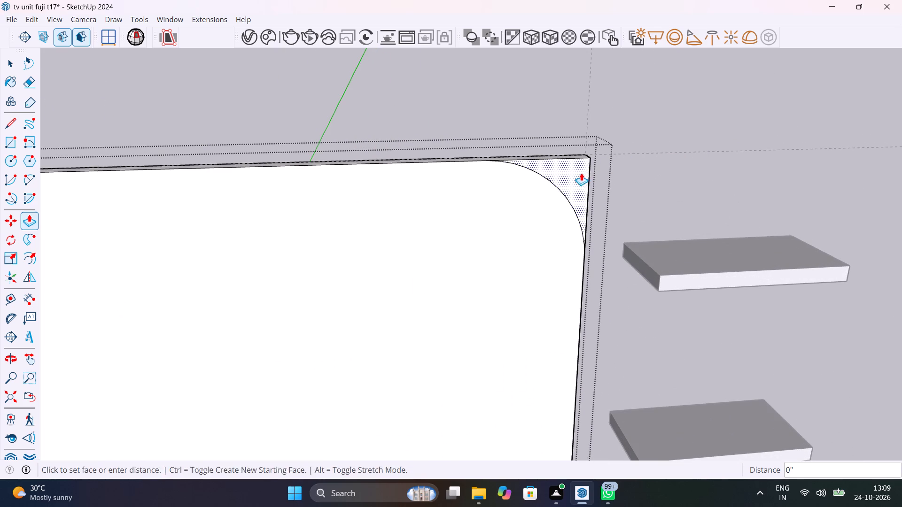
scroll(581, 173, down, 19)
scroll(458, 311, up, 2)
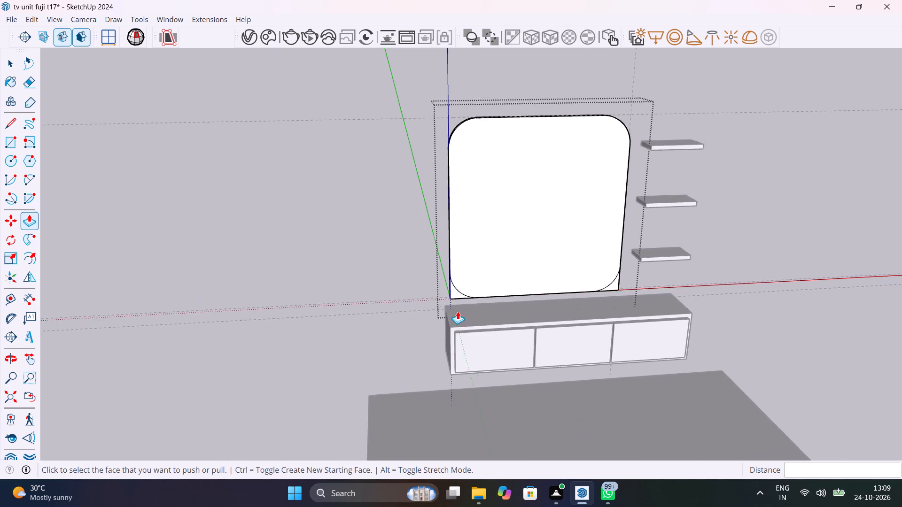
scroll(458, 311, up, 12)
double_click(456, 254)
scroll(456, 254, down, 8)
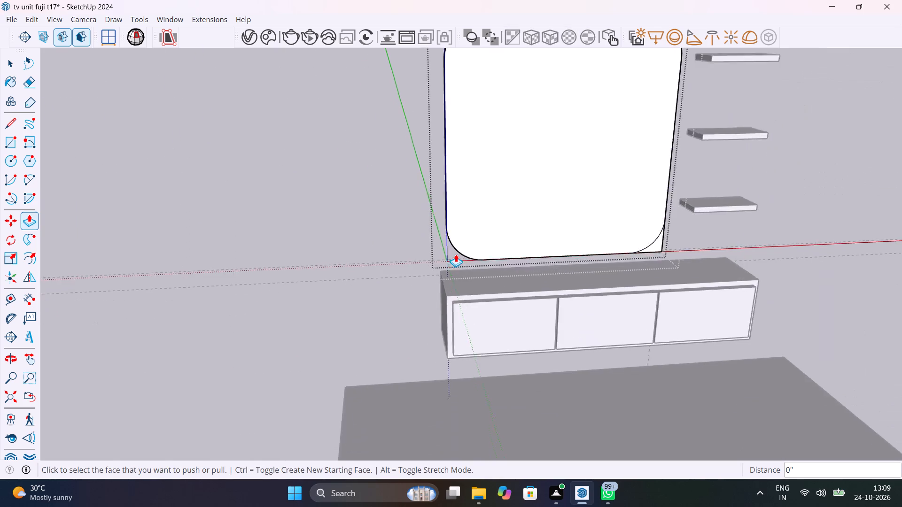
scroll(456, 254, down, 8)
scroll(597, 247, up, 10)
triple_click(597, 246)
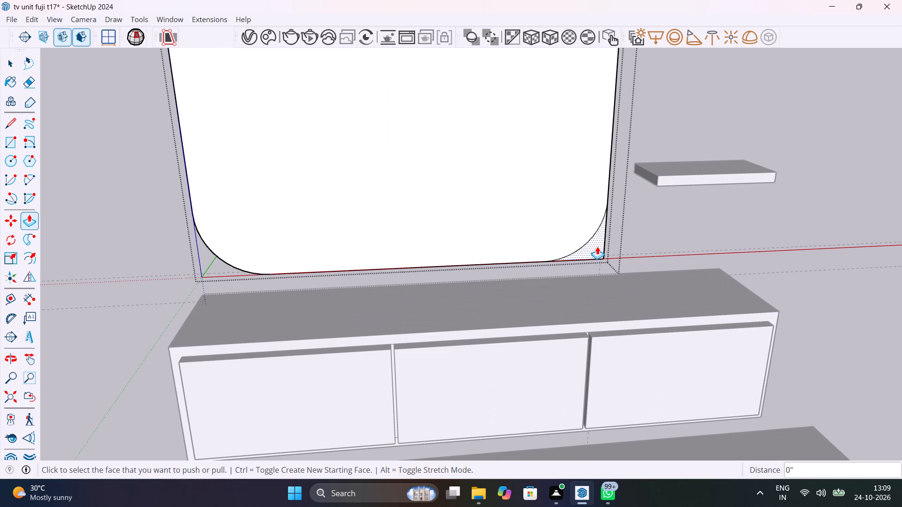
scroll(597, 247, down, 14)
key(space)
click(707, 206)
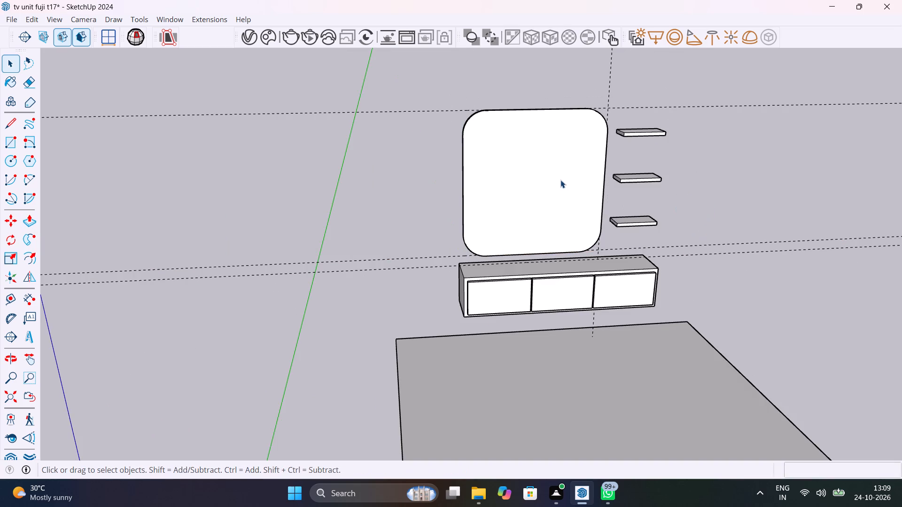
Open the TV back panel group from behind and offset the rear face's rounded outline 1" inward.
middle_drag(560, 178, 849, 187)
middle_drag(522, 164, 776, 174)
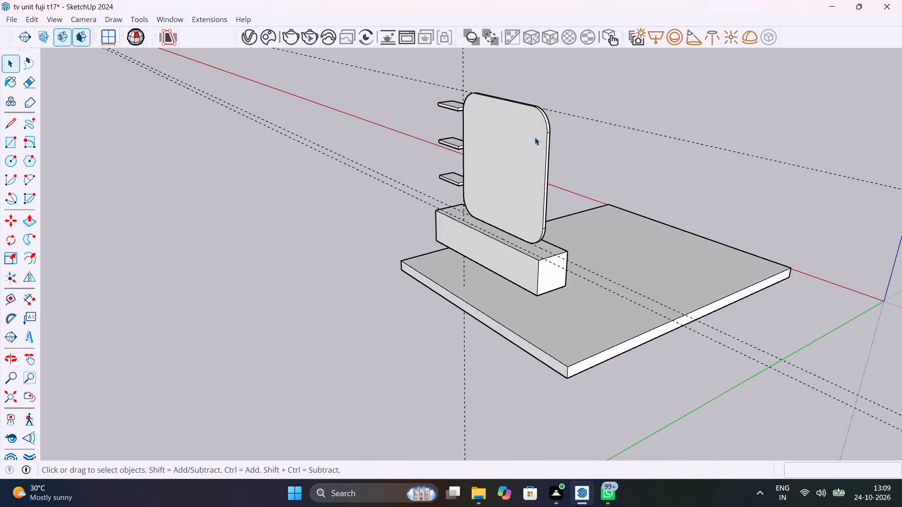
scroll(532, 132, up, 7)
middle_drag(548, 133, 628, 203)
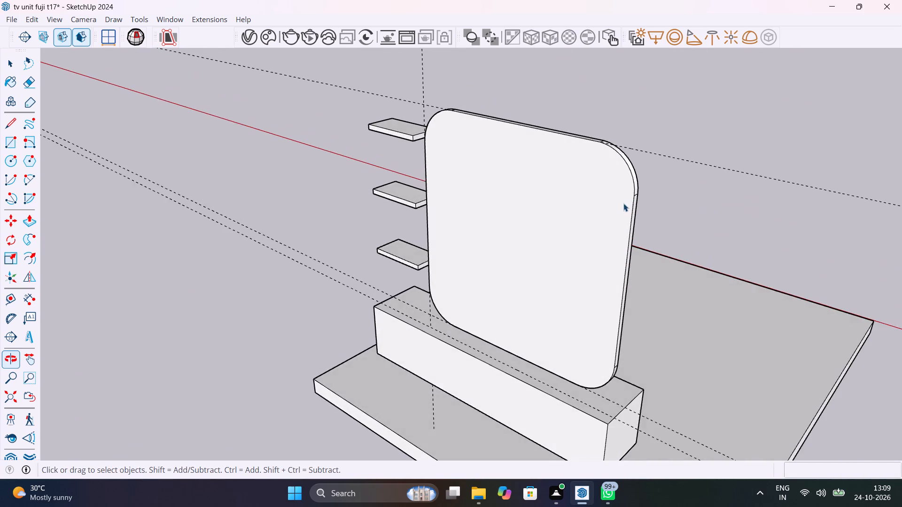
double_click(623, 202)
click(622, 198)
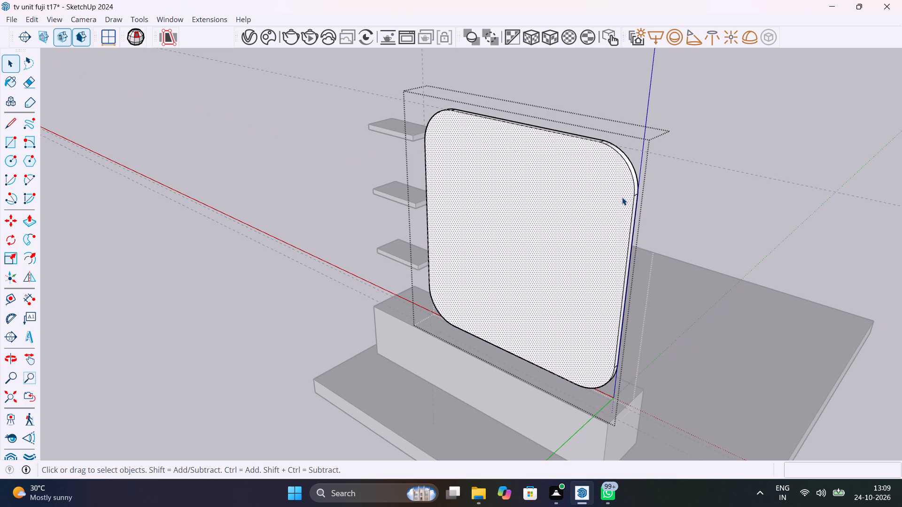
key(f)
drag(630, 198, 619, 199)
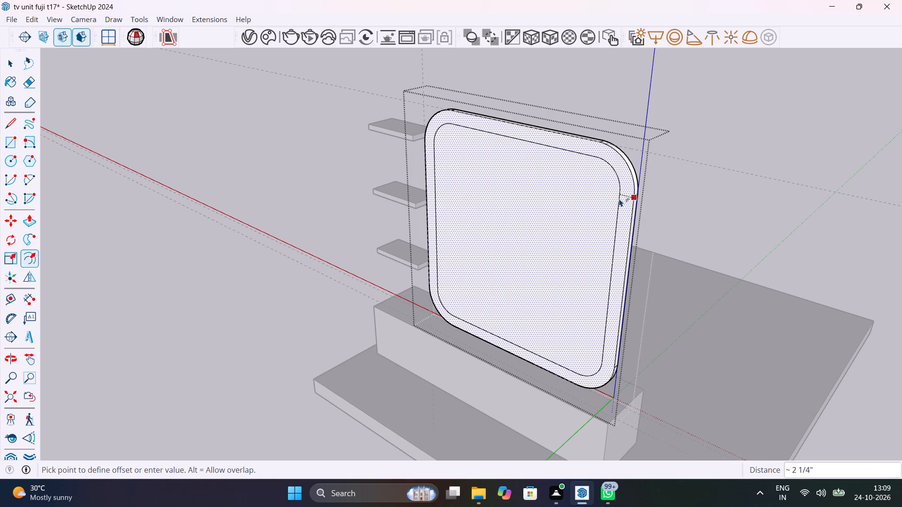
drag(619, 199, 621, 199)
key(1)
key(shift+quotedbl)
key(Return)
Extrude the inner rear face of the TV back panel outward by 1" as a stepped layer and close the group.
scroll(617, 174, up, 5)
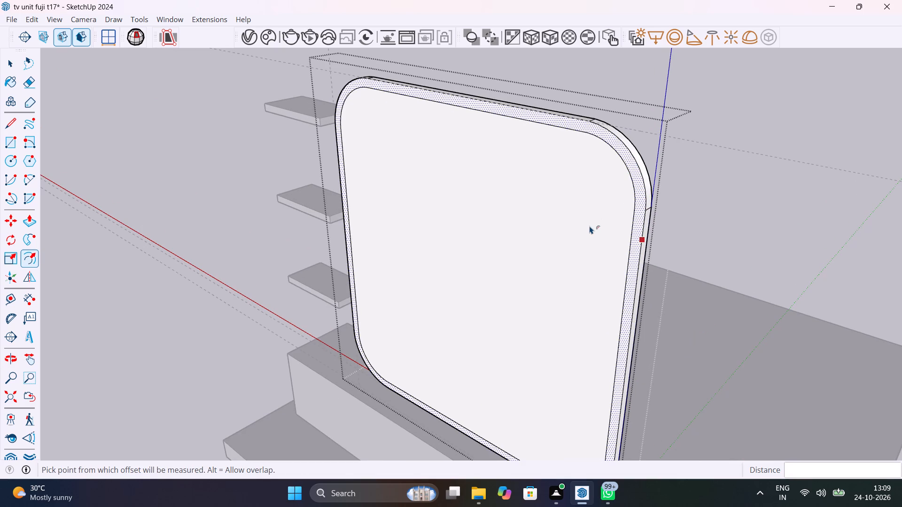
key(space)
click(590, 226)
key(p)
click(590, 226)
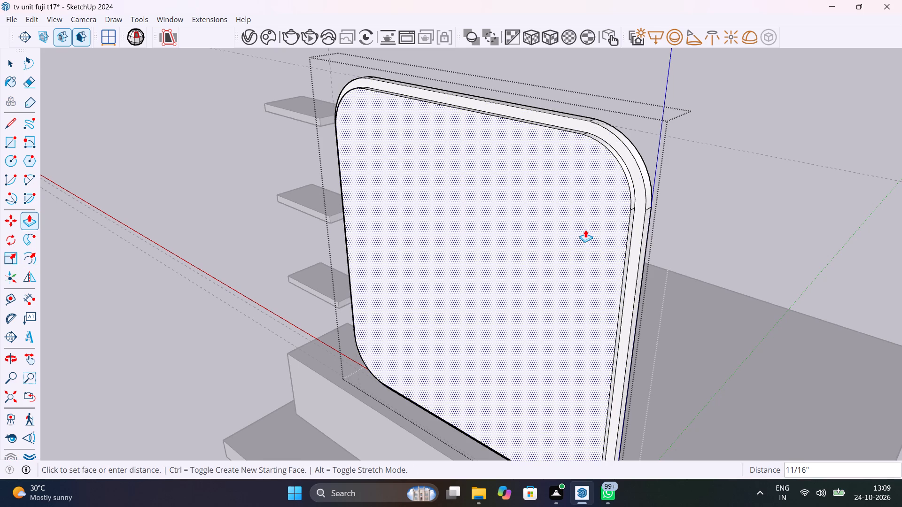
text(1")
key(Return)
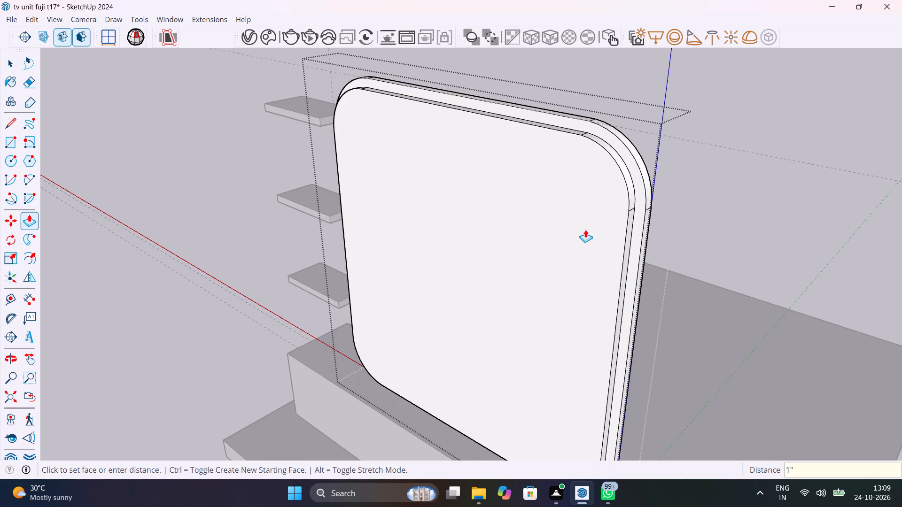
scroll(697, 265, down, 5)
click(775, 167)
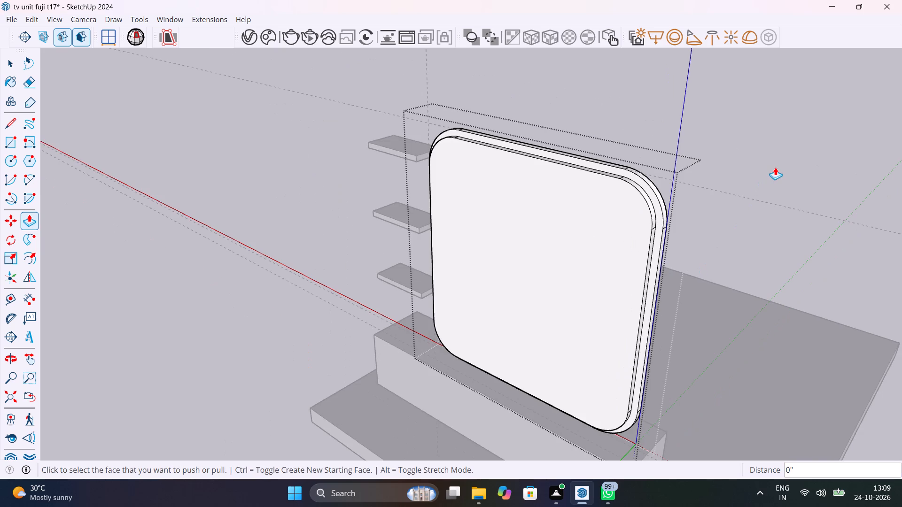
key(space)
click(775, 168)
Open the V-Ray Asset Editor and place it clear of the TV back panel.
middle_drag(793, 221, 662, 258)
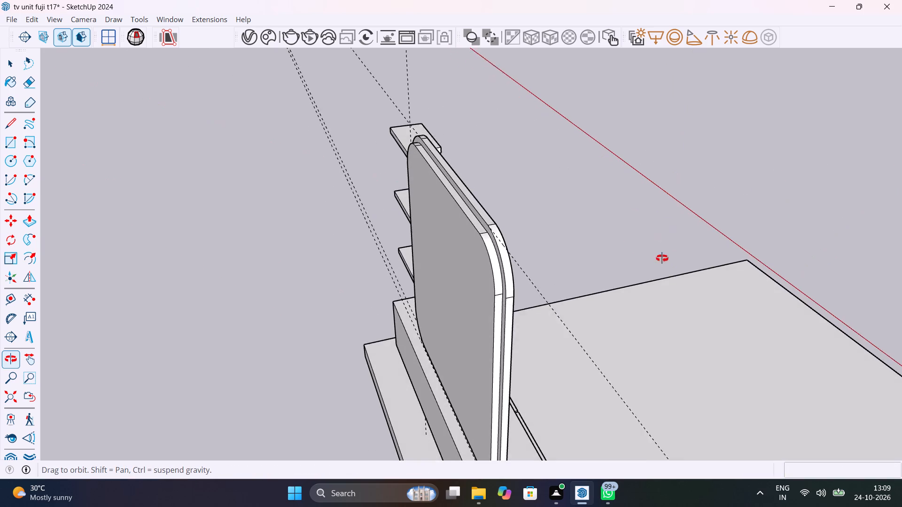
middle_drag(662, 258, 691, 222)
scroll(691, 224, down, 4)
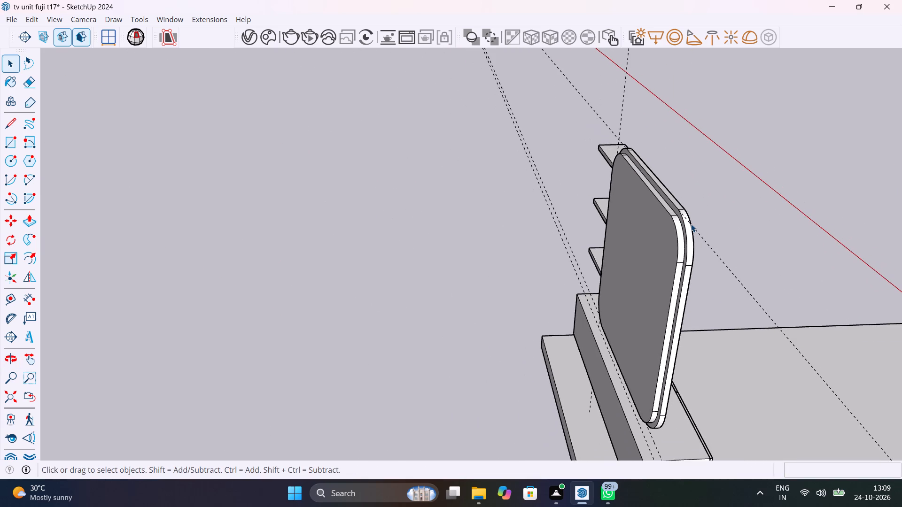
click(245, 32)
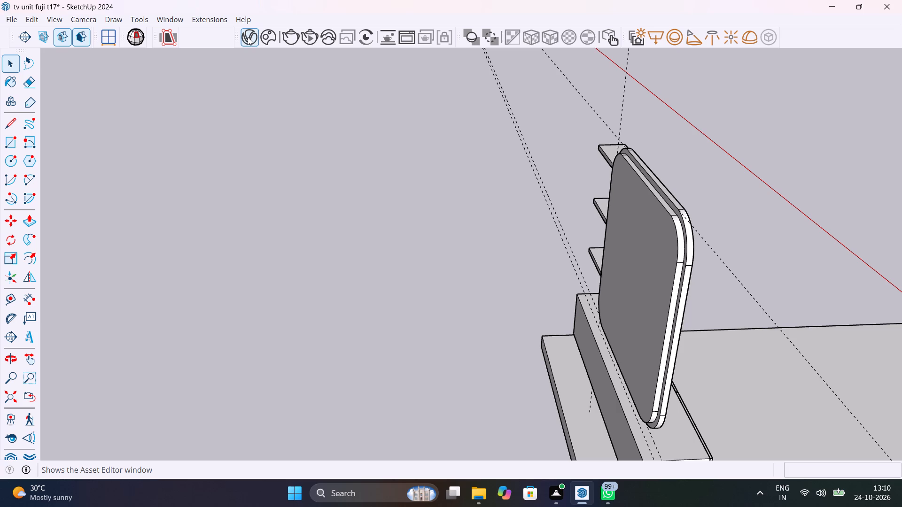
click(248, 37)
double_click(248, 37)
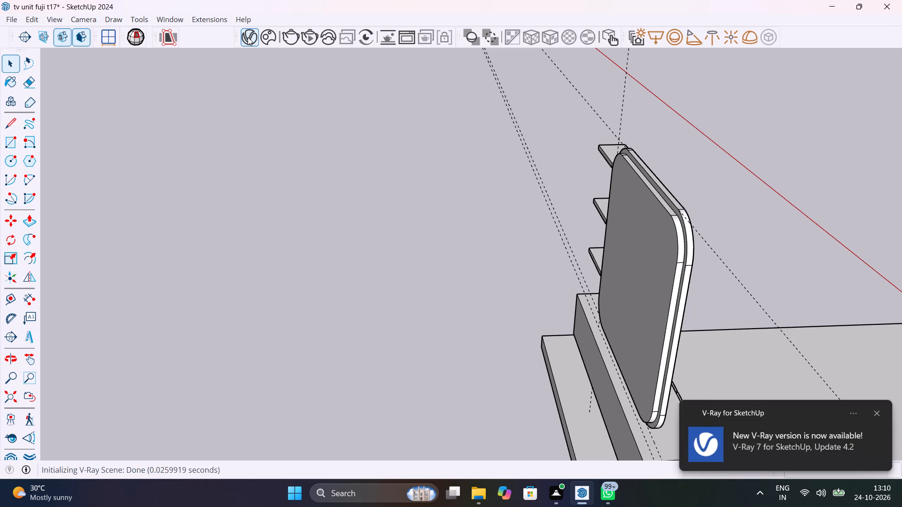
scroll(304, 55, down, 10)
middle_drag(429, 132, 189, 113)
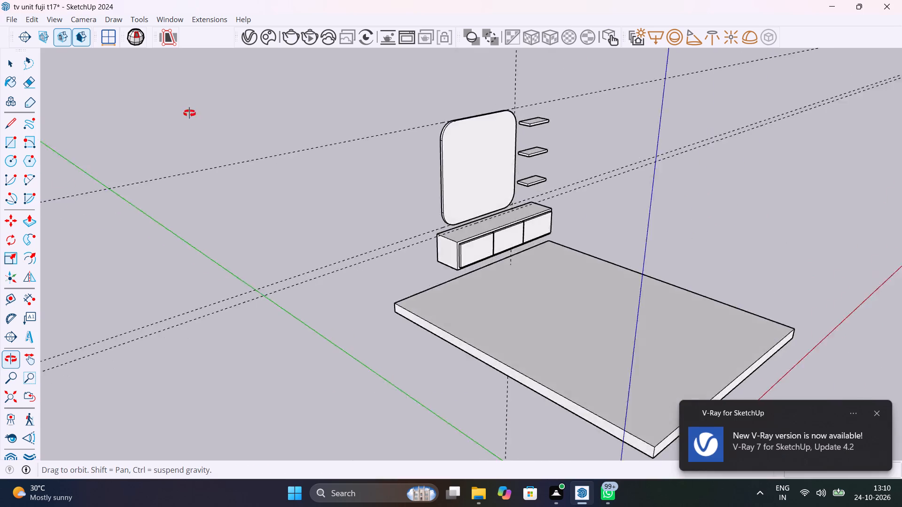
middle_drag(189, 113, 68, 92)
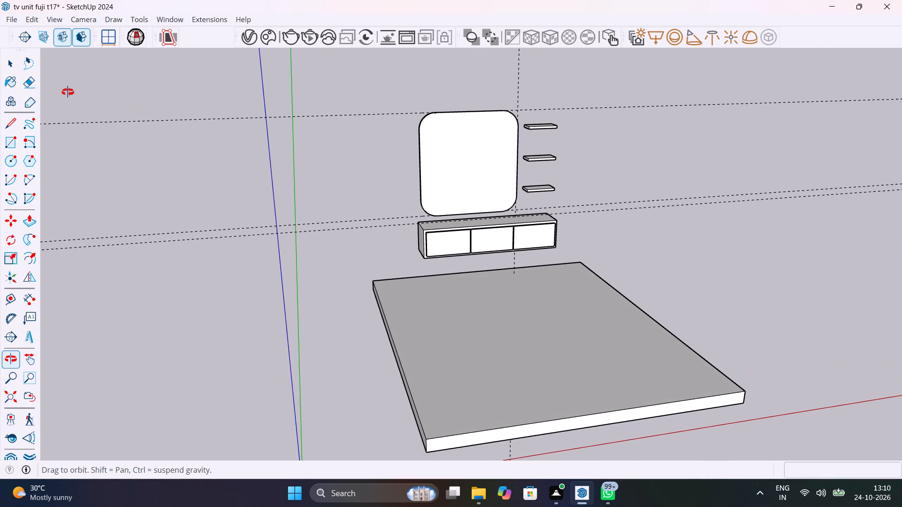
middle_drag(68, 92, 536, 183)
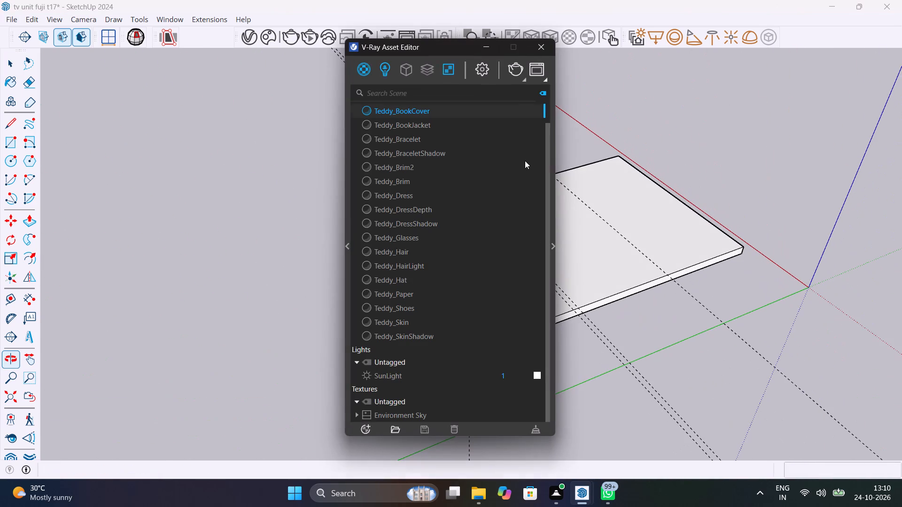
drag(431, 48, 215, 47)
Create a new Emissive material in the V-Ray Asset Editor and expand its settings.
right_click(145, 68)
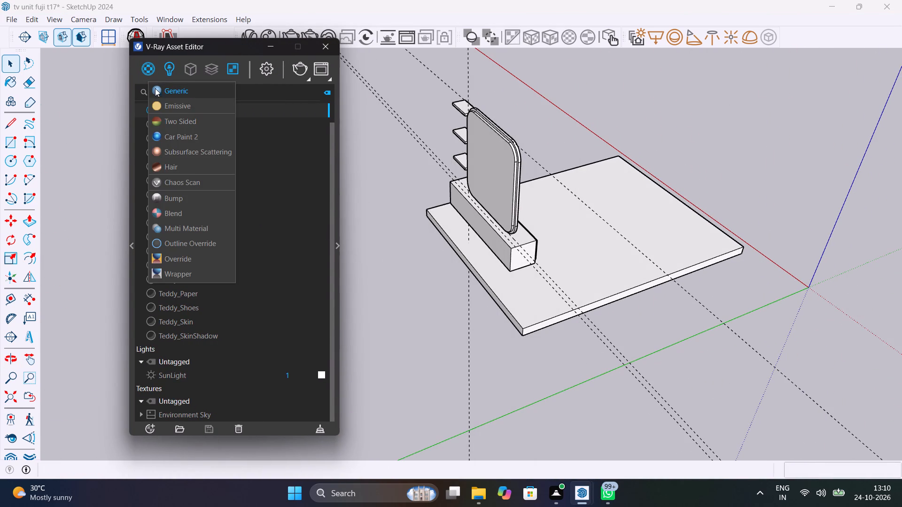
click(175, 105)
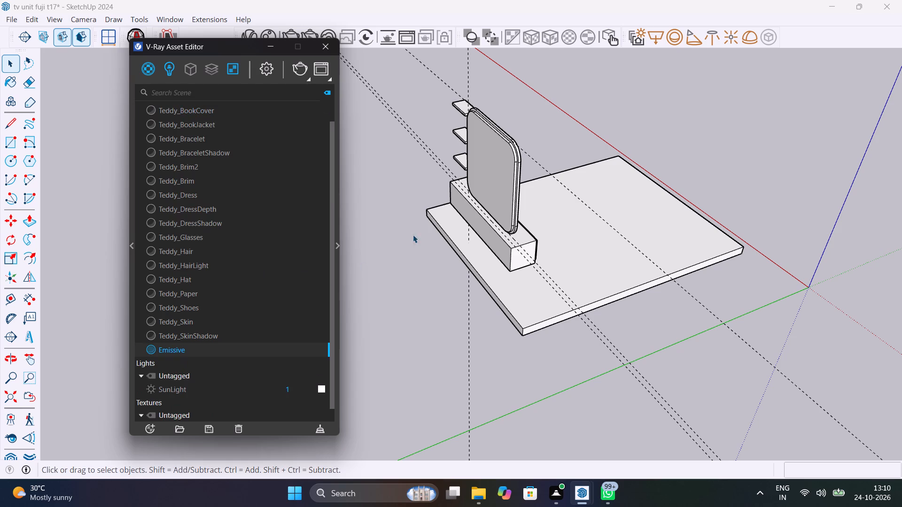
click(339, 245)
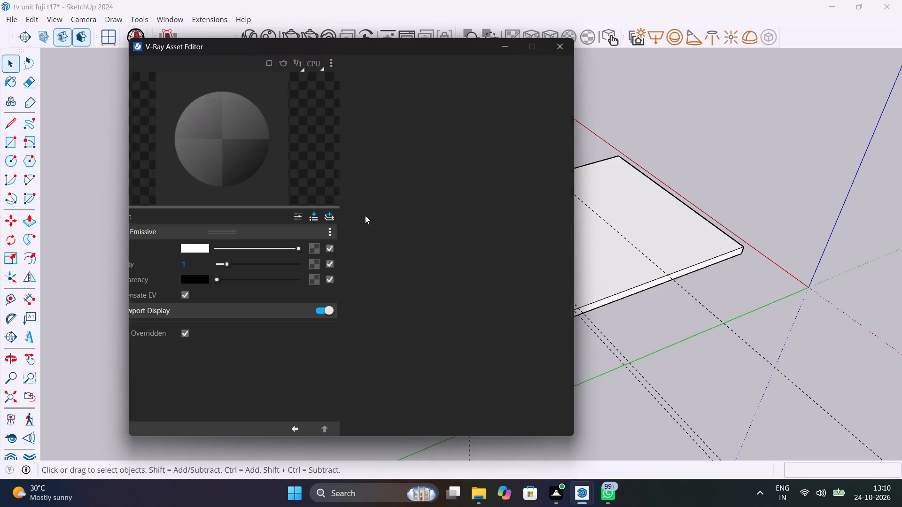
drag(358, 49, 212, 53)
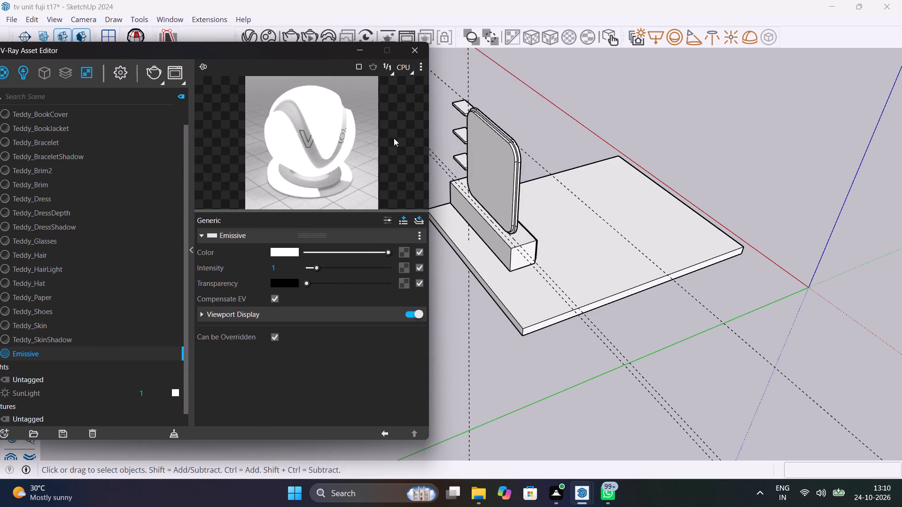
Open the TV back panel group and select the rear stepped layer's rounded corner, adjoining side and top edge faces together.
scroll(514, 147, up, 14)
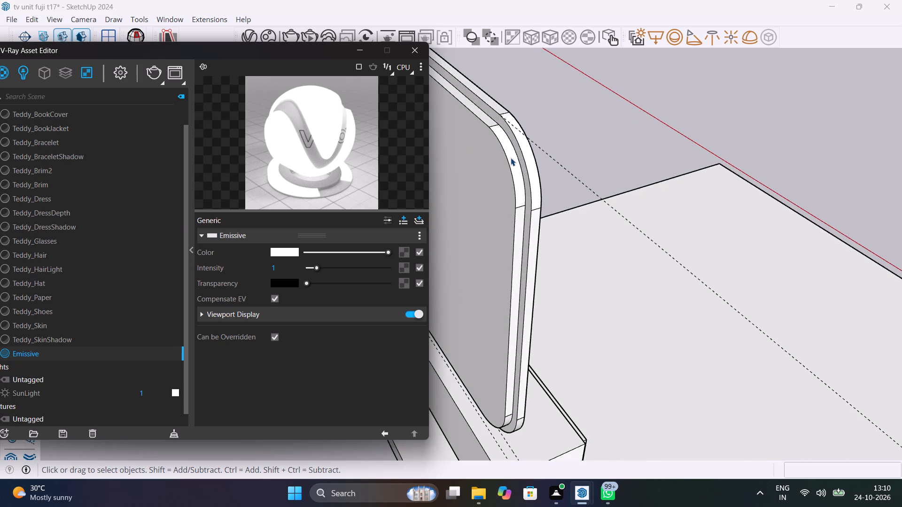
click(511, 158)
double_click(511, 158)
click(511, 159)
click(511, 159)
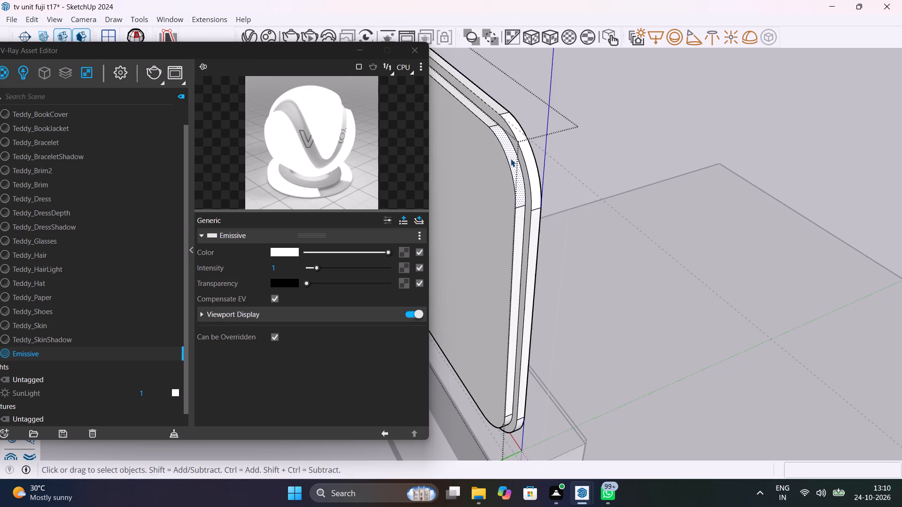
shift+click(519, 230)
shift+scroll(519, 229, down, 5)
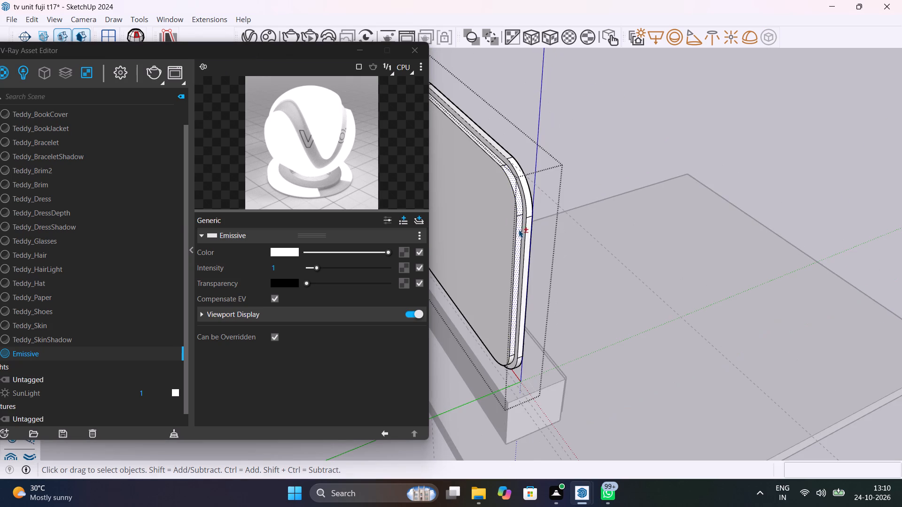
middle_drag(522, 192, 585, 313)
scroll(537, 292, up, 8)
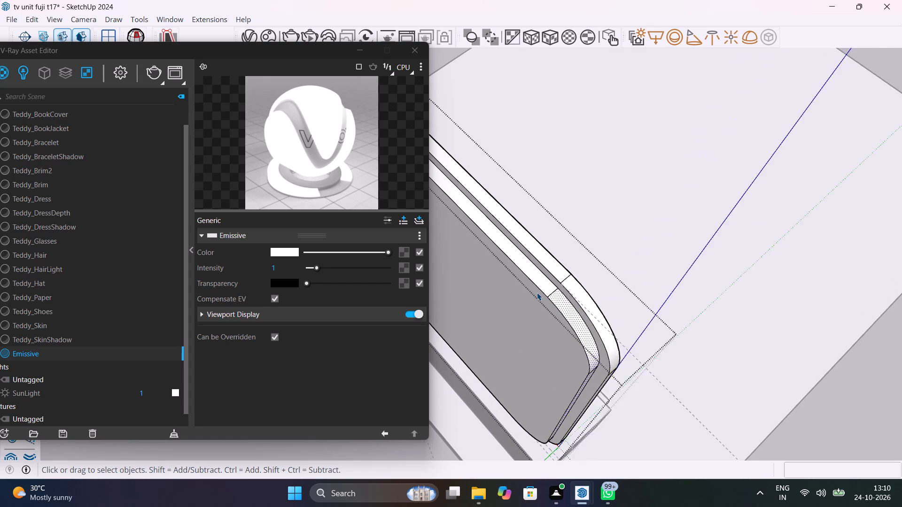
shift+click(548, 283)
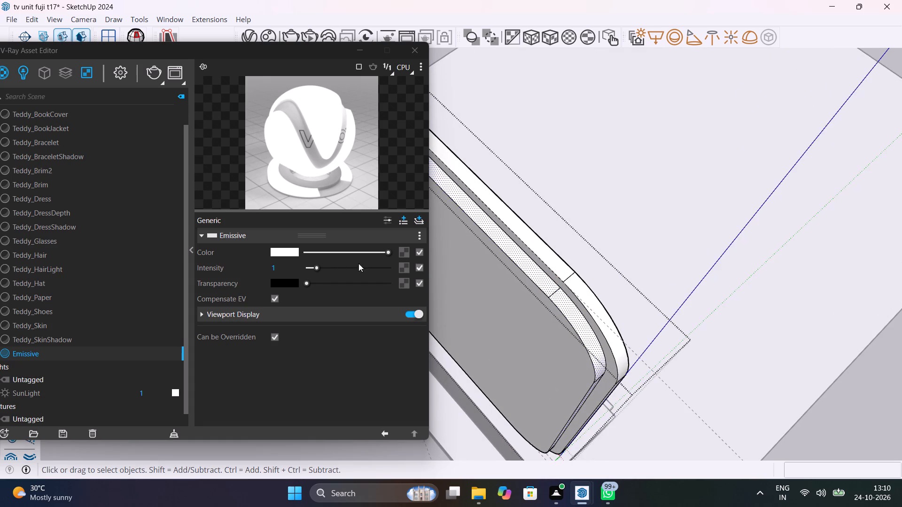
Set the Emissive material's color temperature to 5500 K.
click(291, 253)
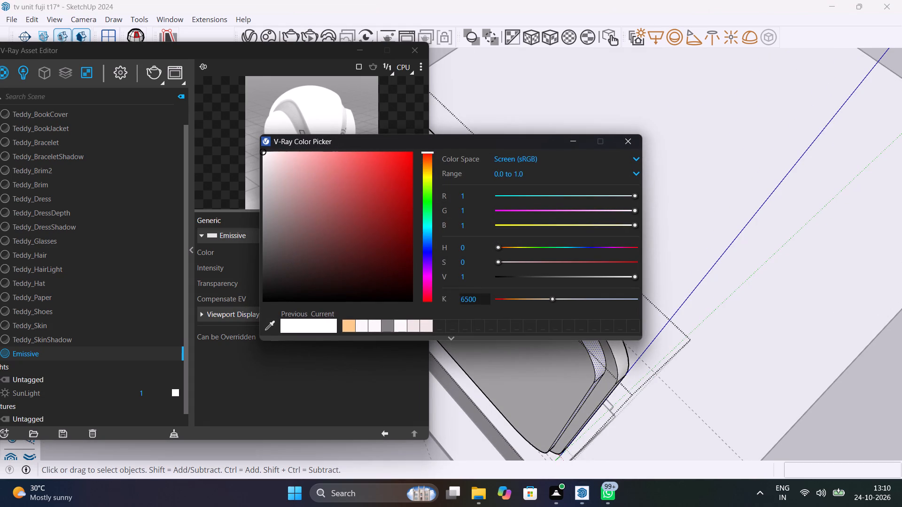
drag(481, 300, 436, 300)
text(55)
text(00)
key(Return)
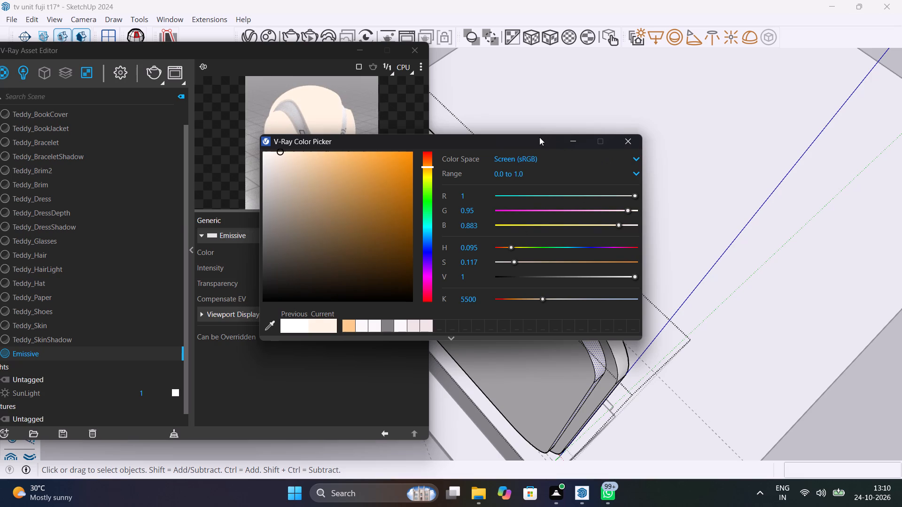
click(568, 141)
scroll(300, 243, down, 2)
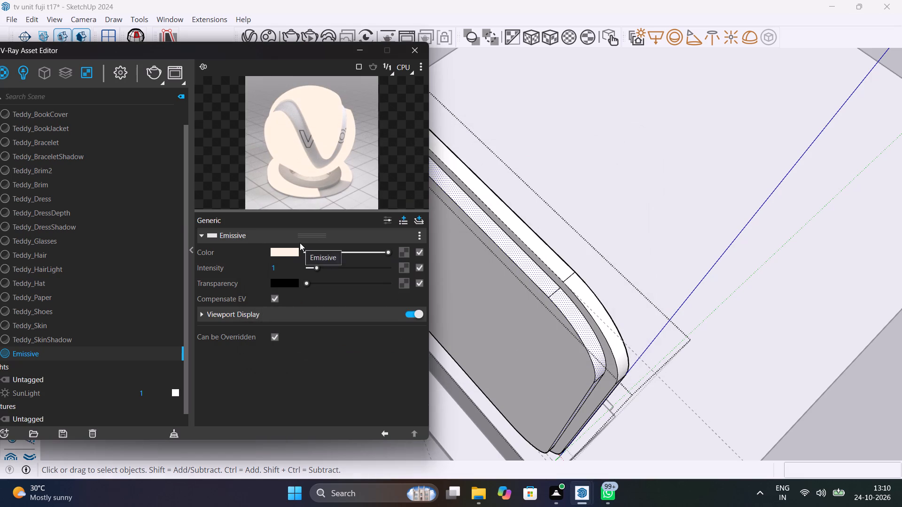
Apply the Emissive material to the selected corner, side and top edge faces of the rear stepped layer.
scroll(300, 243, down, 1)
right_click(118, 355)
click(165, 223)
Add the rear stepped layer's other upper rounded corner and its adjoining side edge face to the selection.
middle_drag(600, 349, 531, 261)
middle_drag(531, 261, 567, 184)
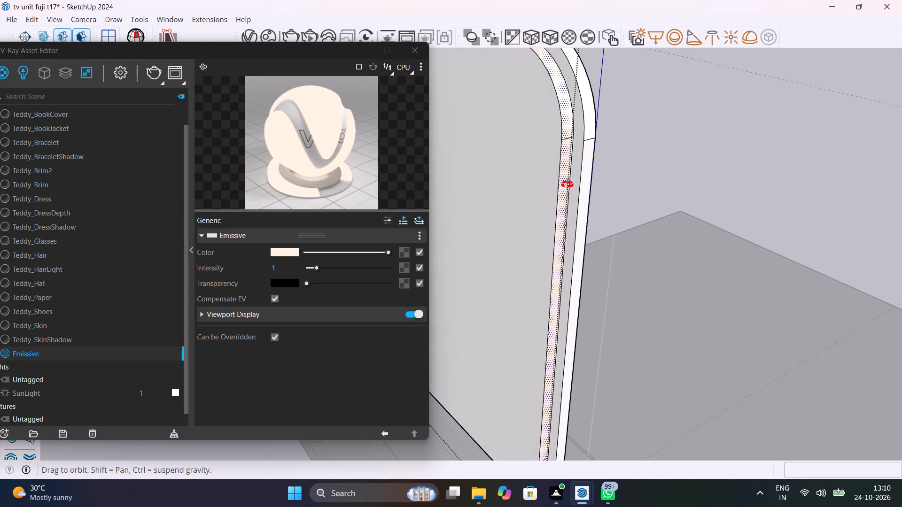
middle_drag(567, 184, 567, 184)
scroll(565, 221, down, 6)
middle_drag(552, 211, 846, 384)
scroll(613, 181, up, 7)
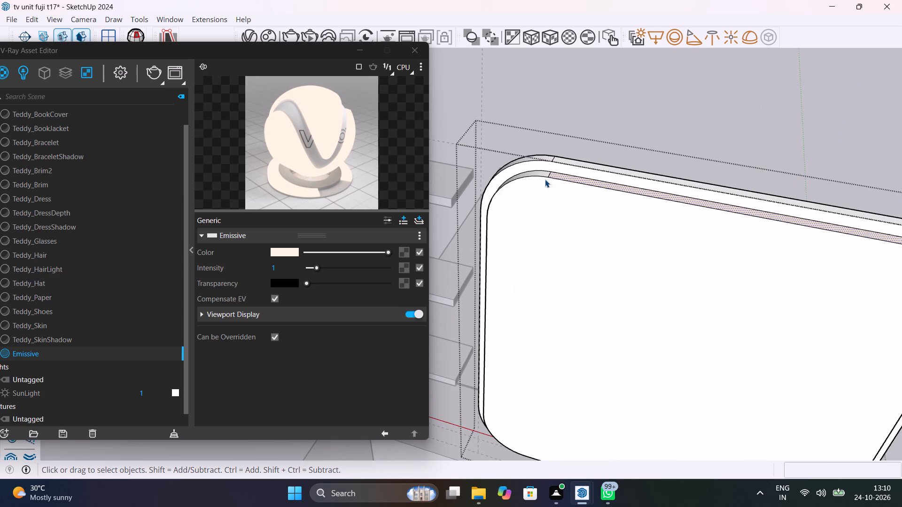
scroll(528, 176, up, 9)
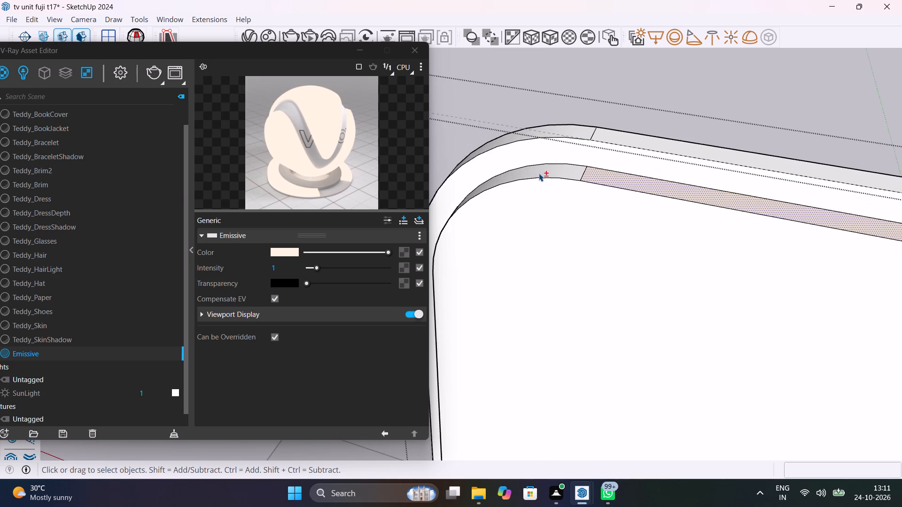
shift+click(539, 173)
scroll(568, 186, down, 14)
middle_drag(683, 226, 901, 212)
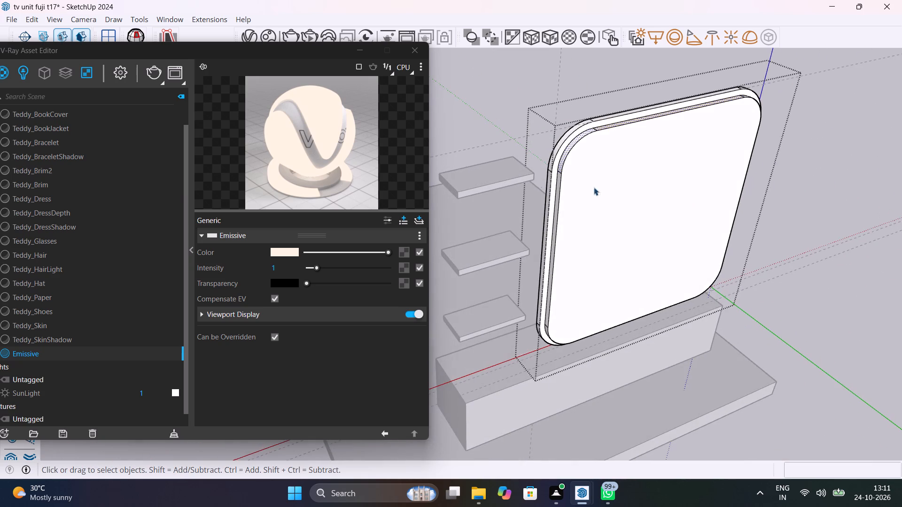
scroll(582, 169, up, 14)
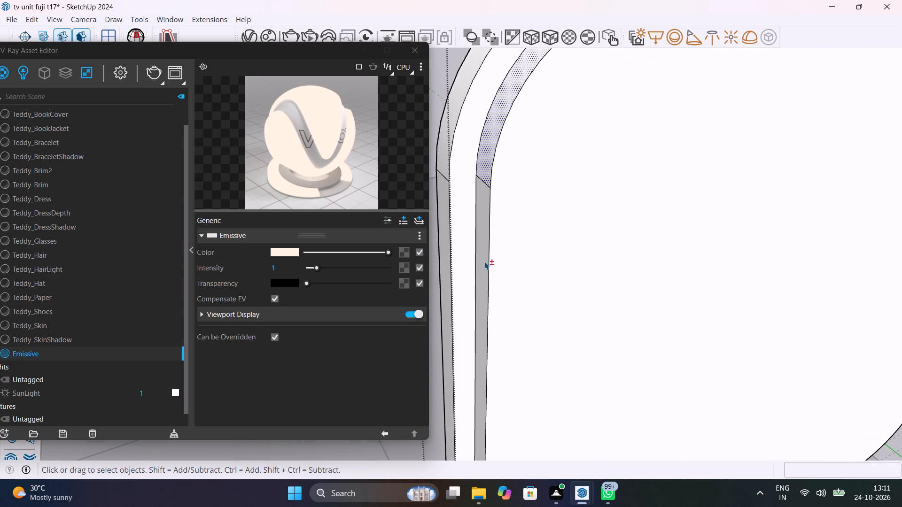
shift+click(484, 261)
Add the rear layer's bottom edge face and both lower rounded corners to the selection and apply the Emissive material to it.
scroll(502, 247, down, 19)
middle_drag(576, 275, 544, 123)
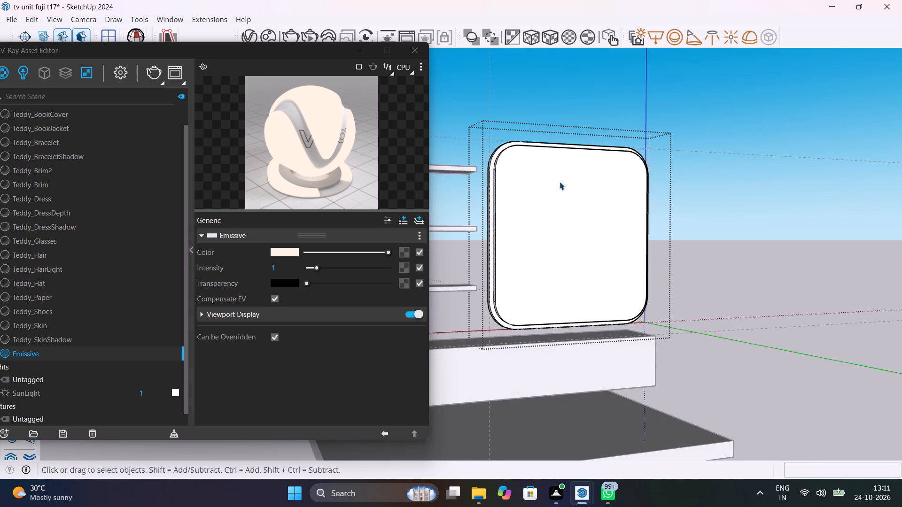
scroll(520, 303, up, 11)
middle_drag(544, 313, 635, 237)
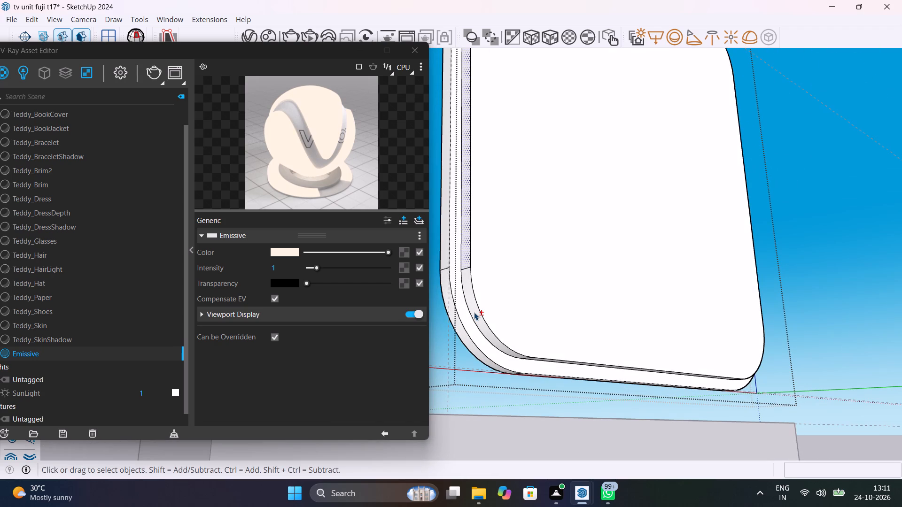
shift+click(474, 312)
middle_drag(553, 366, 503, 288)
scroll(503, 288, up, 1)
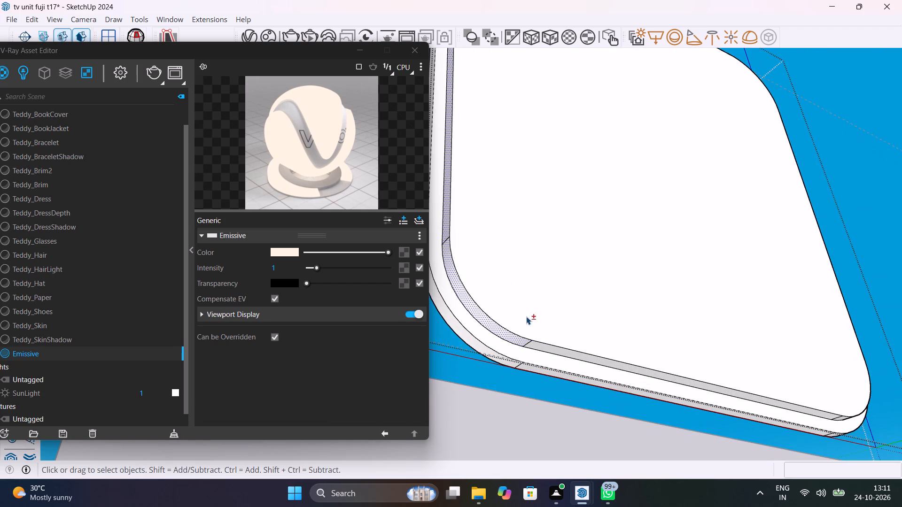
shift+click(537, 345)
scroll(552, 347, down, 6)
middle_drag(709, 339, 468, 319)
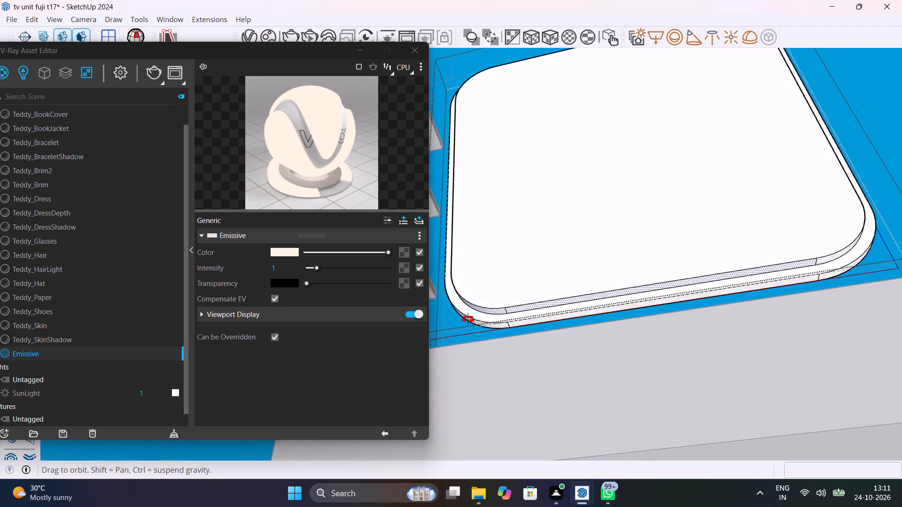
middle_drag(468, 319, 414, 370)
scroll(811, 243, up, 9)
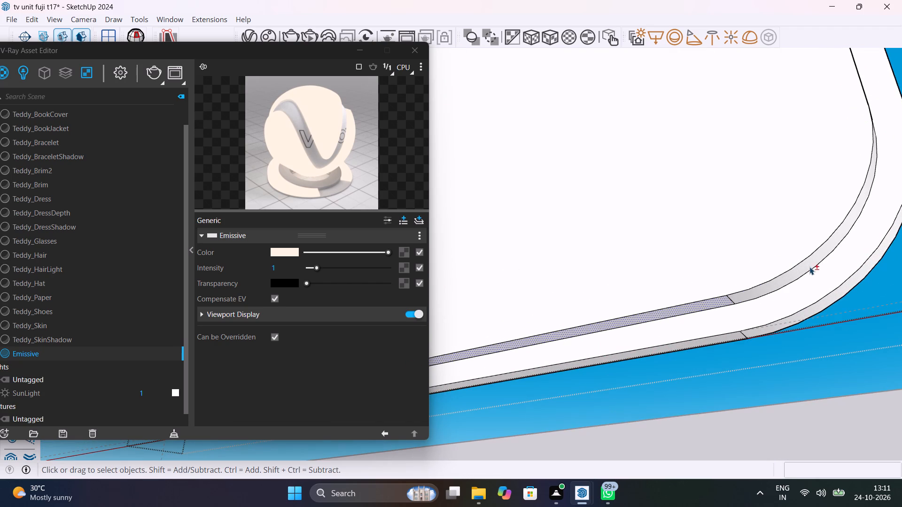
shift+click(801, 271)
shift+scroll(801, 271, down, 6)
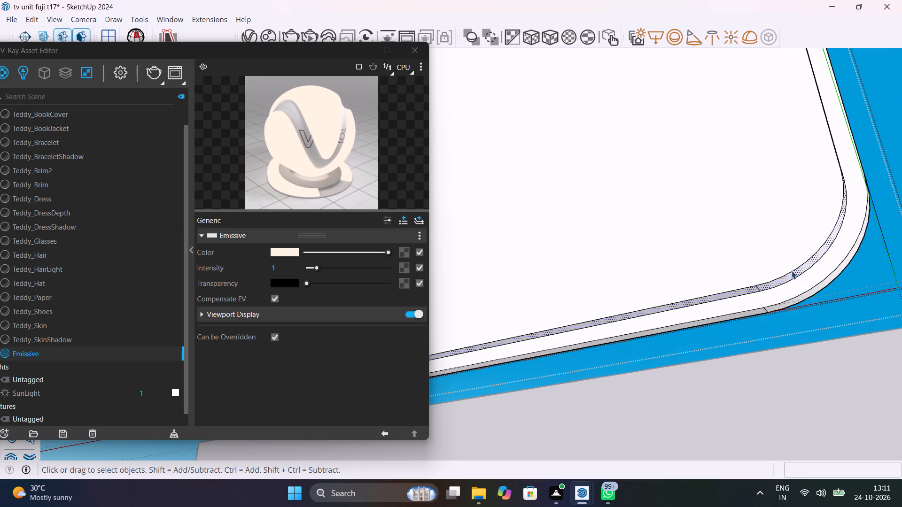
right_click(116, 352)
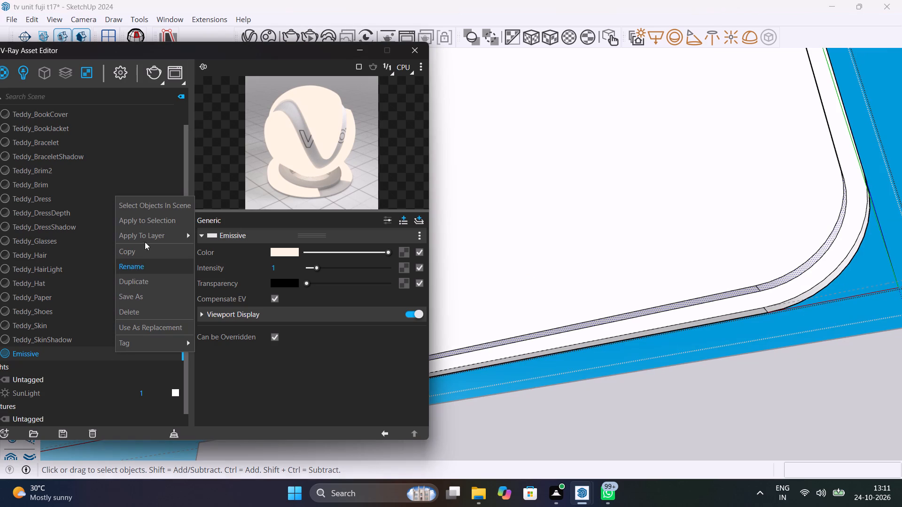
click(146, 224)
Leave the TV back panel group and close the V-Ray Asset Editor.
scroll(277, 246, down, 11)
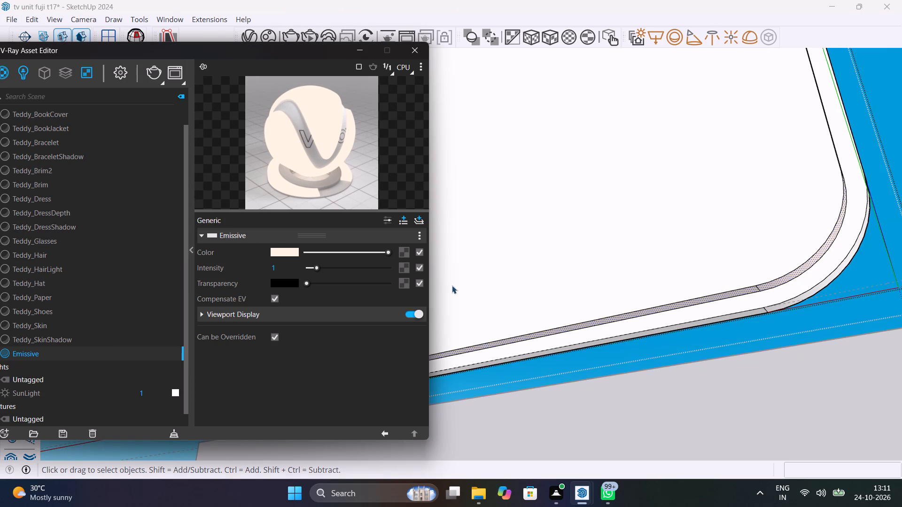
scroll(463, 292, down, 11)
key(space)
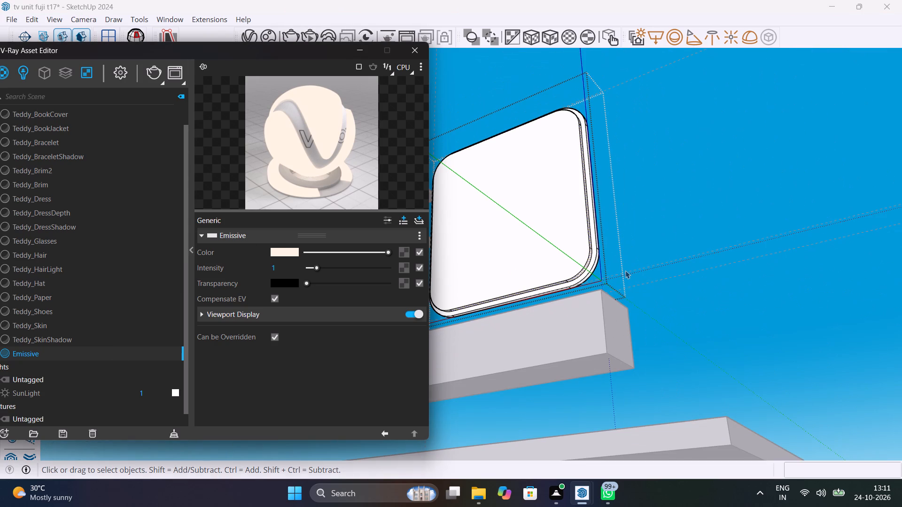
click(670, 227)
middle_drag(735, 207, 521, 371)
scroll(521, 371, down, 1)
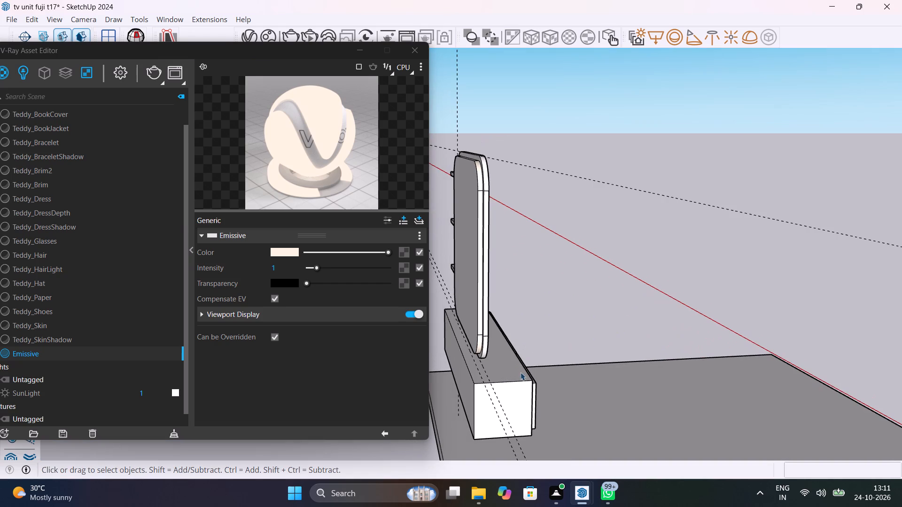
click(412, 57)
Unhide all hidden objects in the model.
middle_drag(665, 245, 348, 272)
click(37, 17)
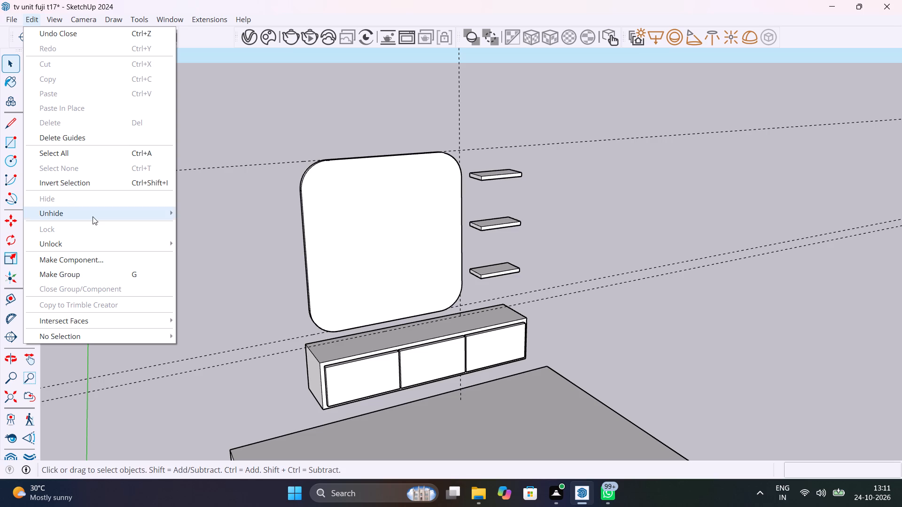
click(203, 241)
Move the TV back panel outward from the slatted wall panel by about 1 3/16".
middle_drag(331, 227, 599, 314)
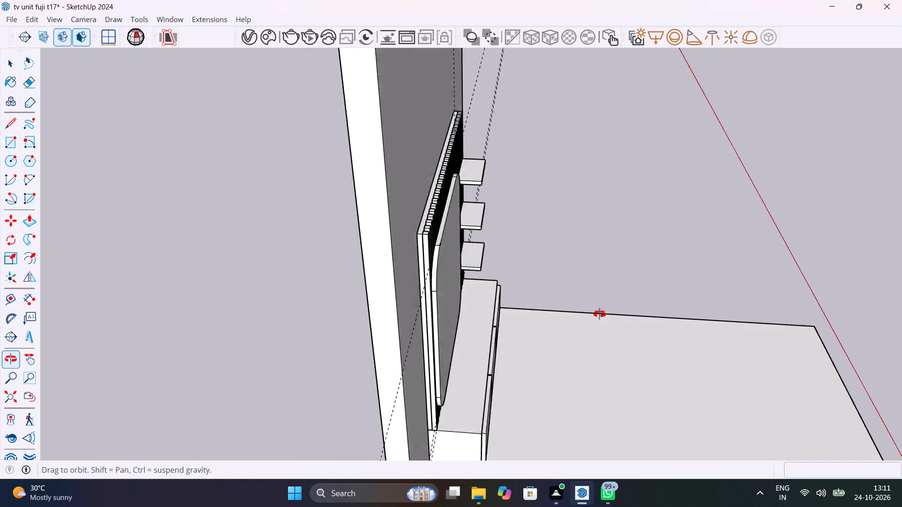
middle_drag(599, 314, 602, 314)
scroll(453, 244, up, 15)
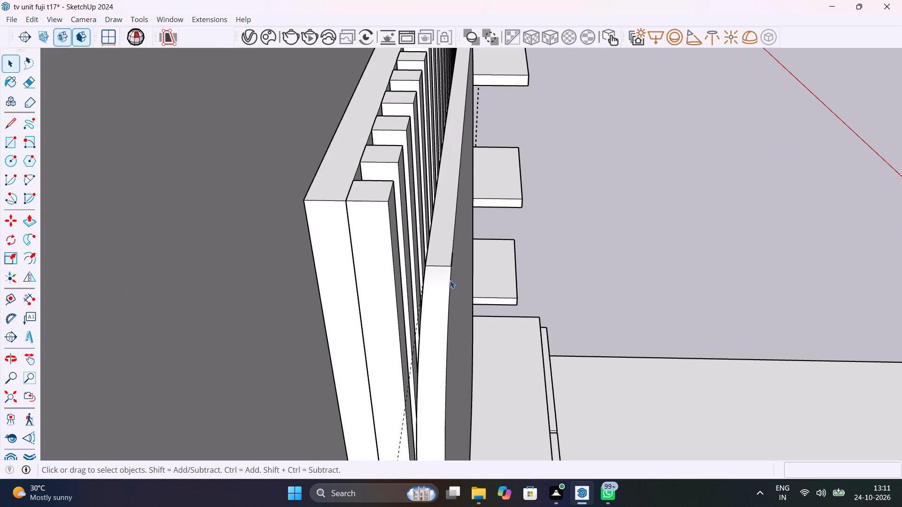
middle_drag(448, 312, 437, 310)
click(440, 311)
scroll(440, 310, up, 3)
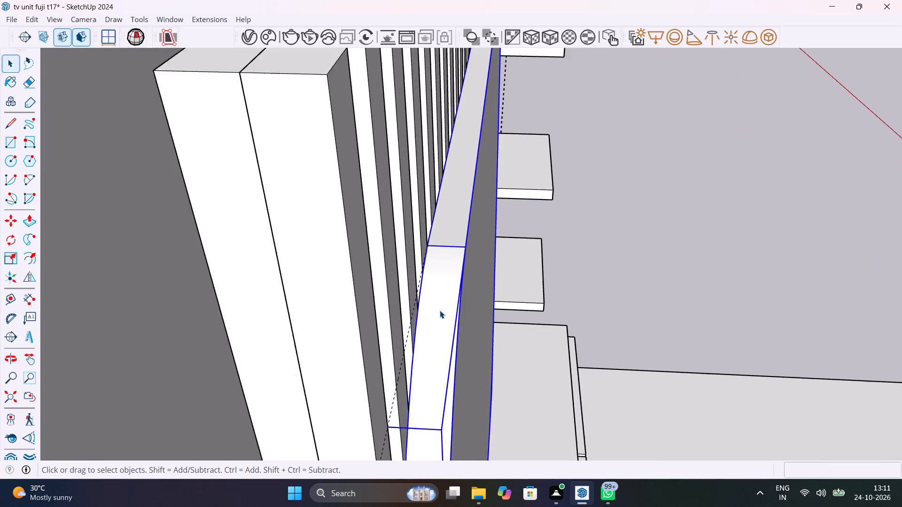
scroll(440, 310, up, 2)
key(m)
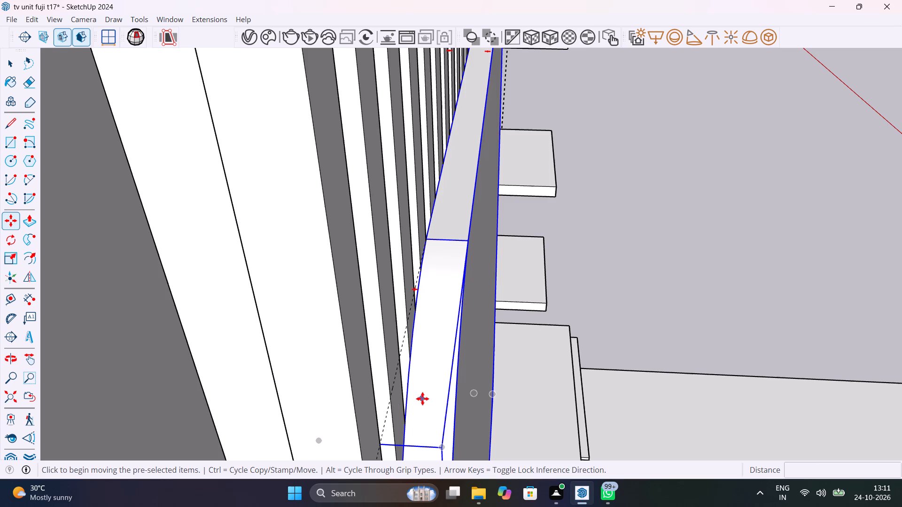
shift+middle_drag(422, 399, 399, 230)
shift+scroll(399, 230, up, 1)
click(417, 234)
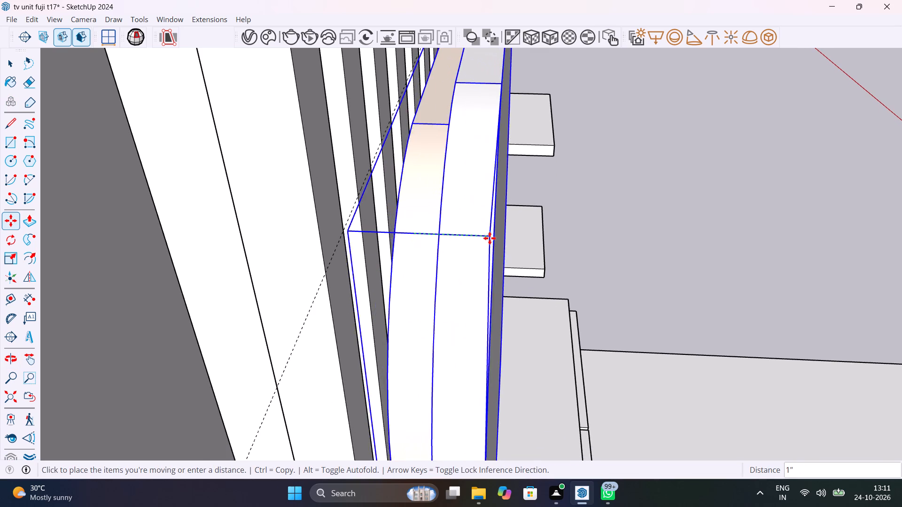
click(500, 241)
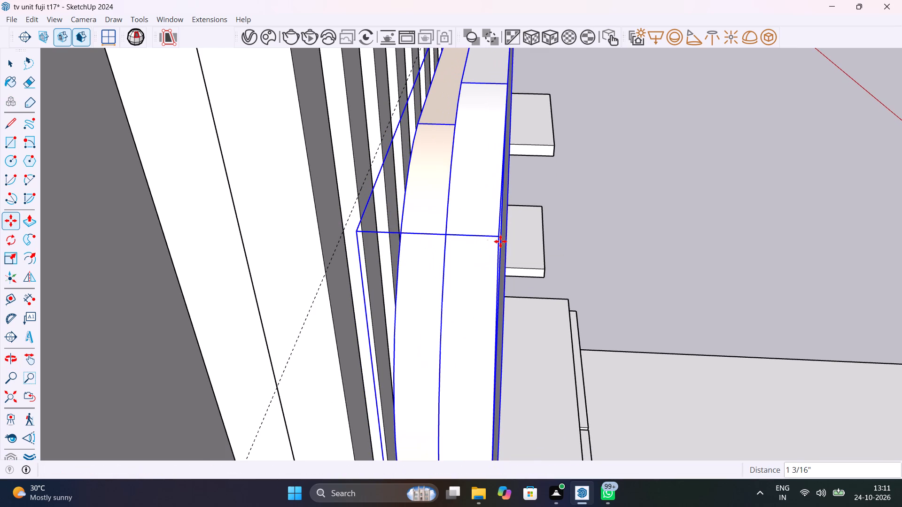
Move the TV back panel about 3/16" back toward the slatted panel, snapping its rear corner to the guide intersection, and deselect it.
middle_drag(412, 274, 457, 178)
middle_drag(382, 321, 381, 316)
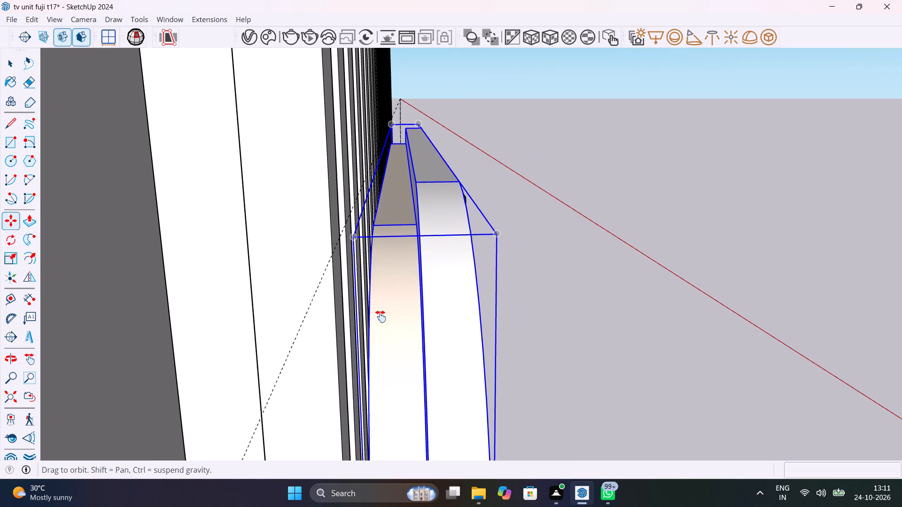
middle_drag(381, 316, 347, 253)
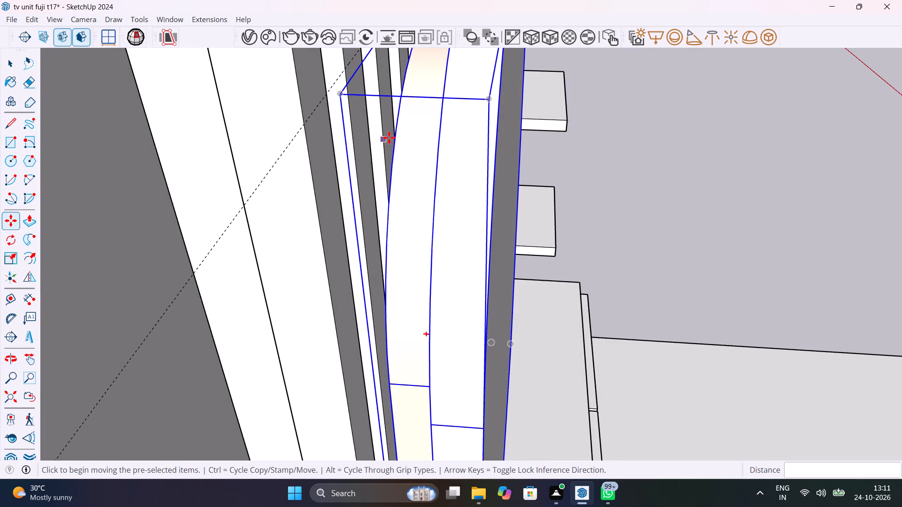
click(342, 94)
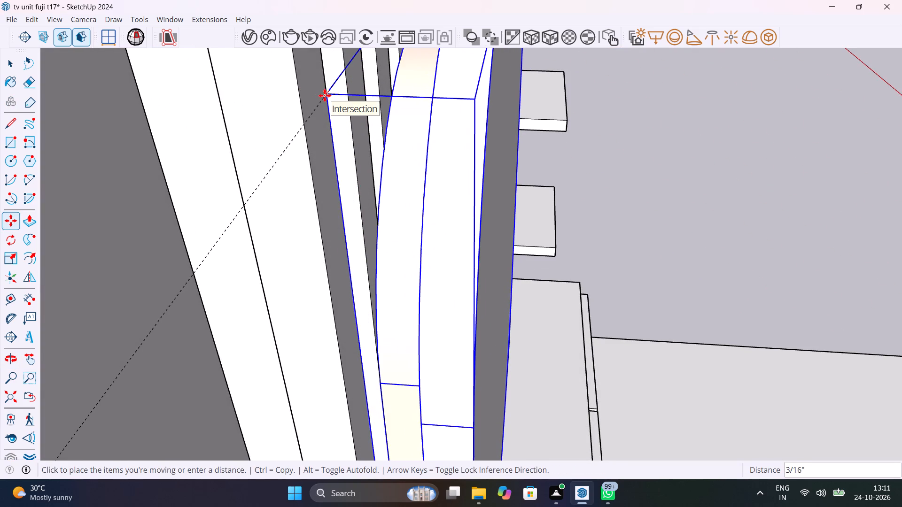
click(325, 95)
scroll(370, 181, down, 19)
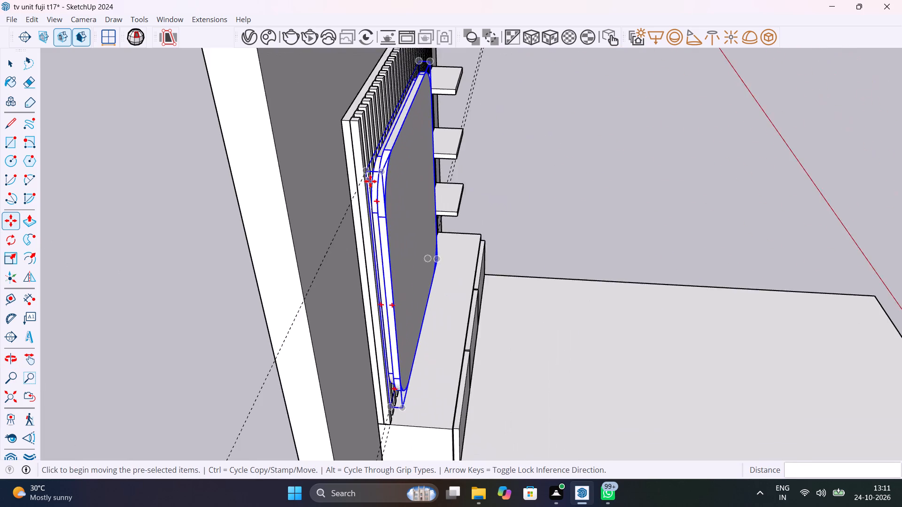
scroll(370, 181, down, 8)
key(space)
click(531, 187)
Open the Chaos Cosmos browser and look through the downloaded assets for a marble material.
middle_drag(556, 187, 282, 133)
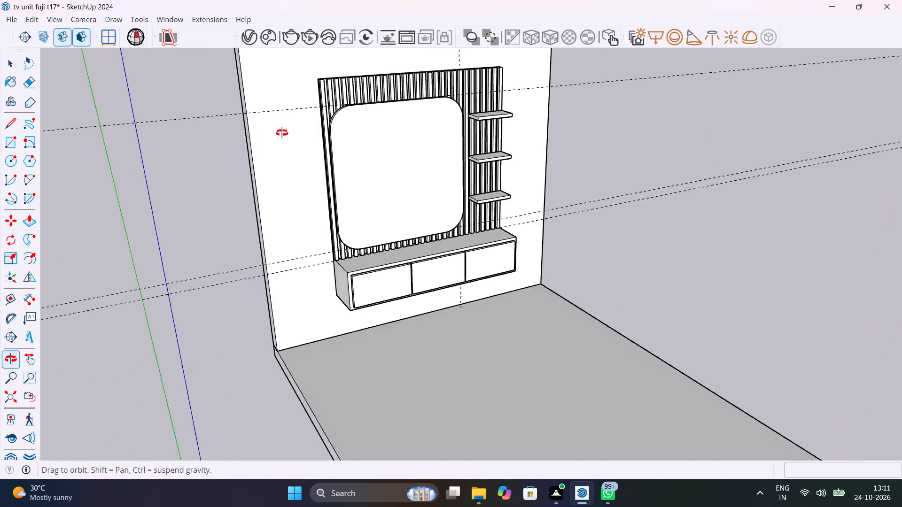
middle_drag(282, 133, 261, 130)
scroll(439, 130, down, 4)
middle_drag(483, 173, 401, 236)
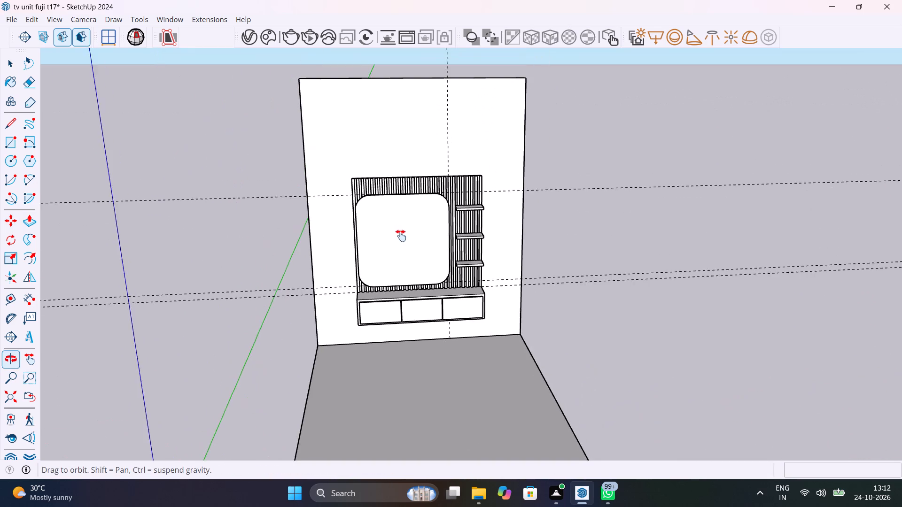
middle_drag(401, 236, 388, 203)
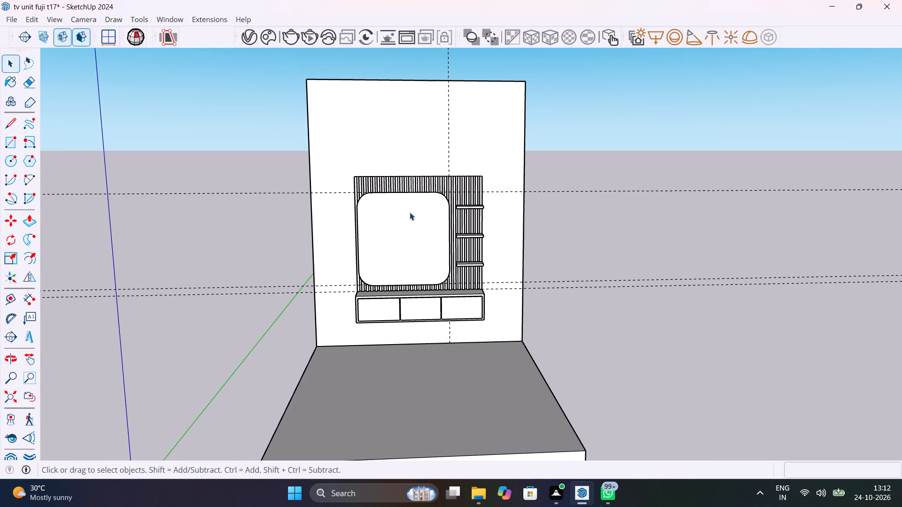
click(272, 38)
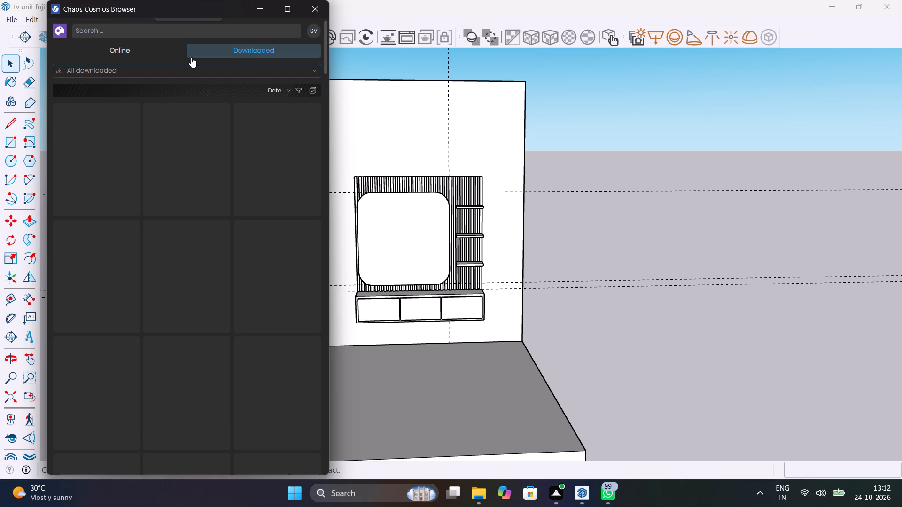
scroll(181, 264, down, 4)
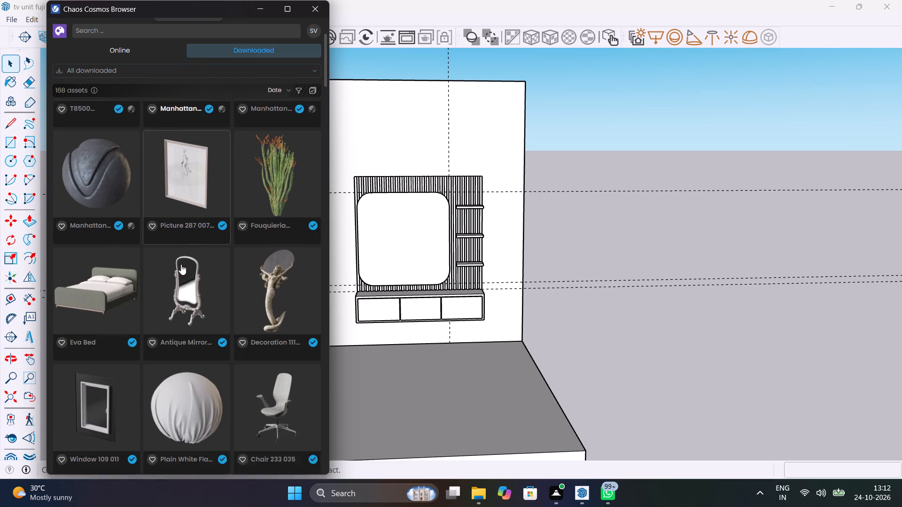
scroll(181, 264, down, 9)
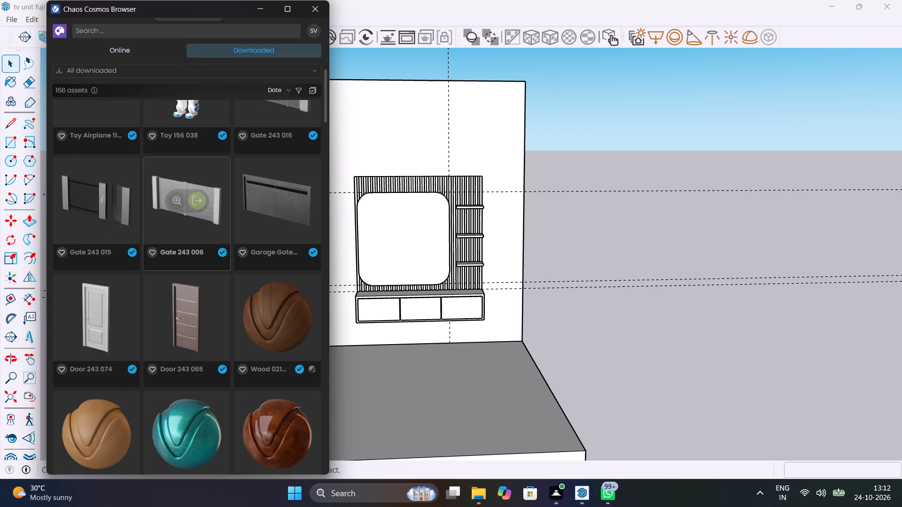
scroll(181, 264, down, 5)
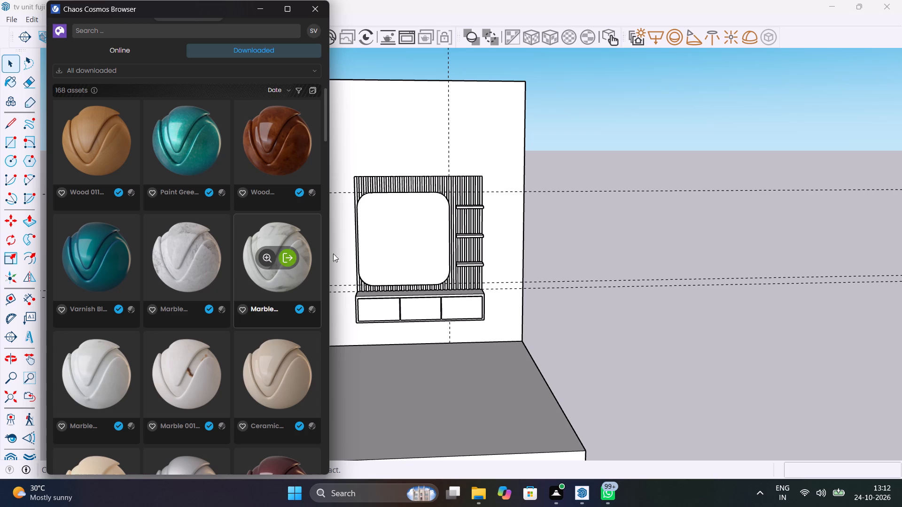
scroll(409, 223, up, 4)
Open the rounded TV back panel group for editing and select its front face.
click(409, 223)
double_click(409, 223)
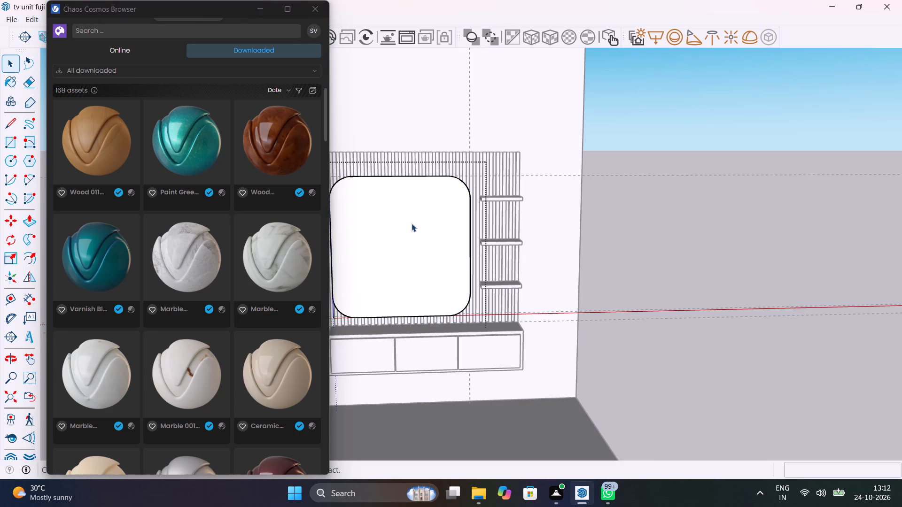
middle_drag(419, 224, 583, 247)
click(424, 238)
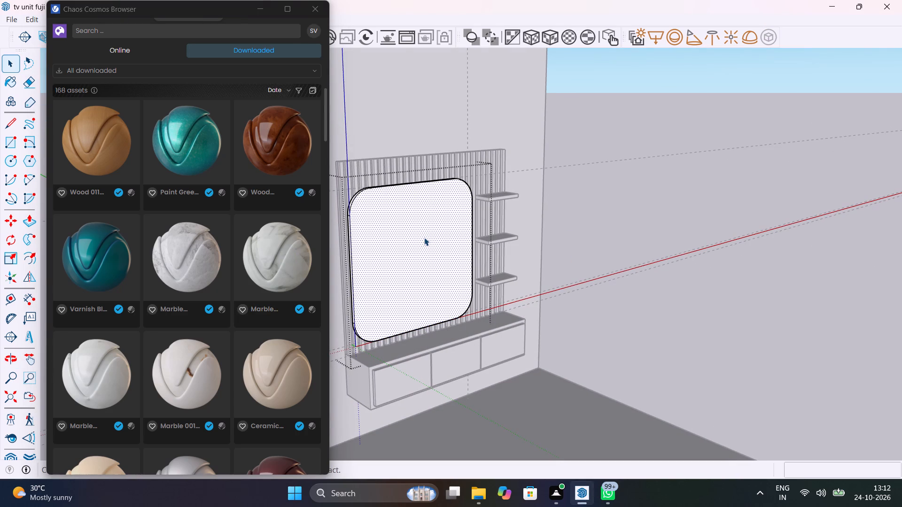
Open the V-Ray Asset Editor beside the model and import the Marble White 501 36.79cm material from the downloaded Cosmos assets.
drag(212, 4, 151, 51)
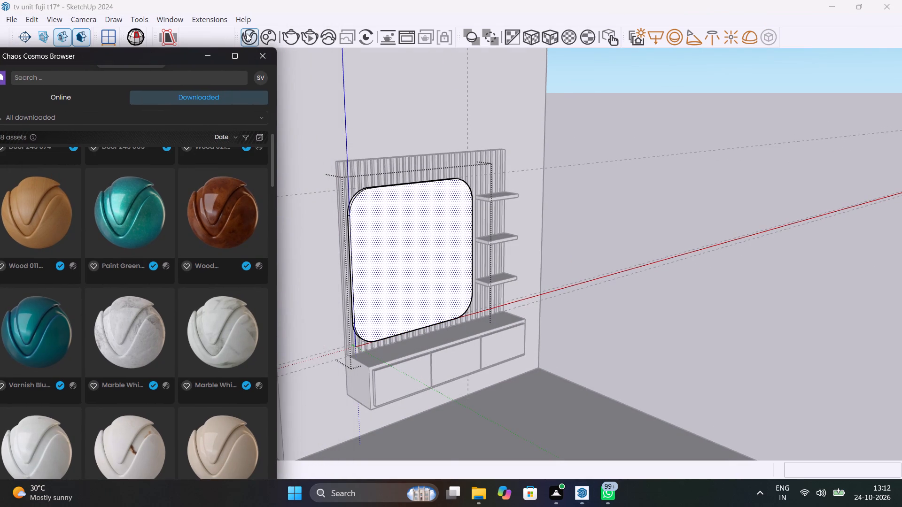
click(247, 33)
click(193, 251)
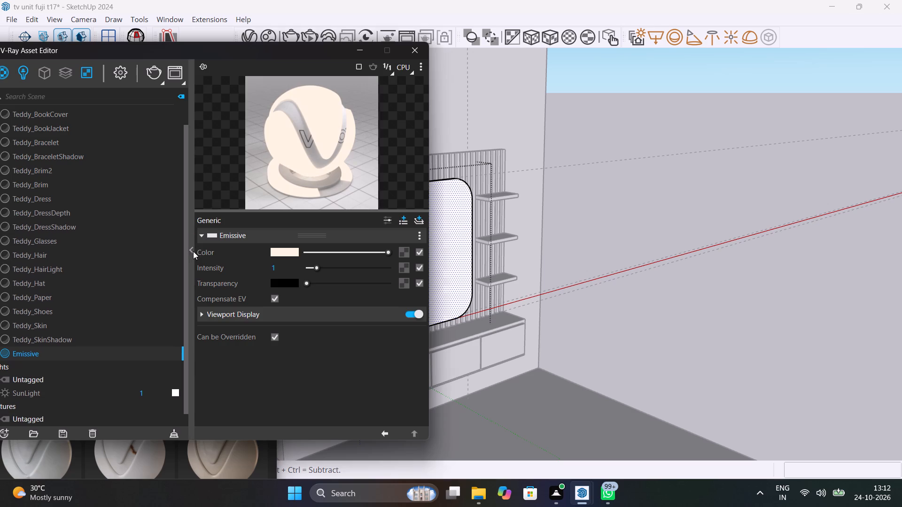
drag(61, 49, 618, 75)
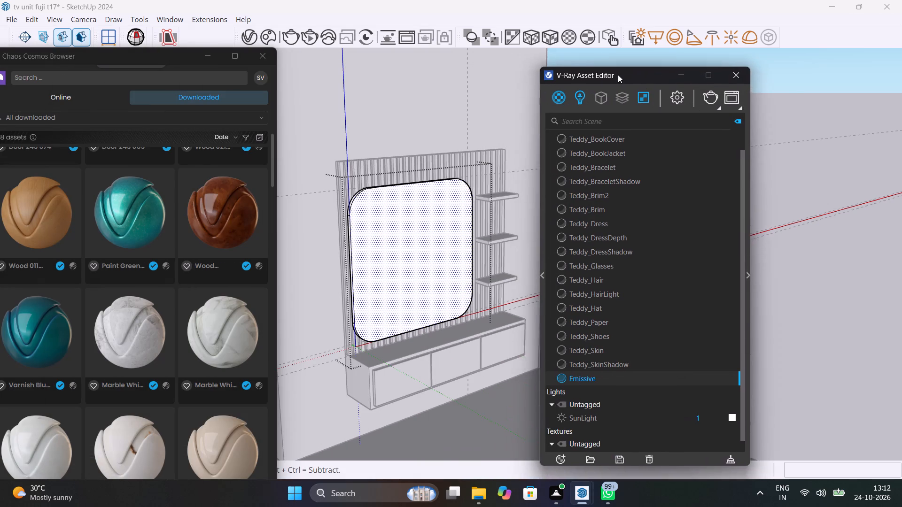
drag(618, 75, 642, 66)
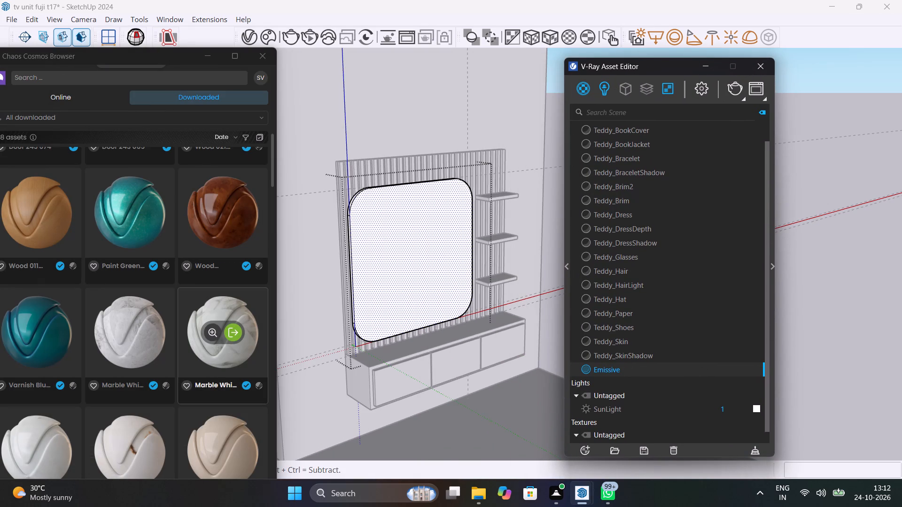
scroll(223, 370, down, 3)
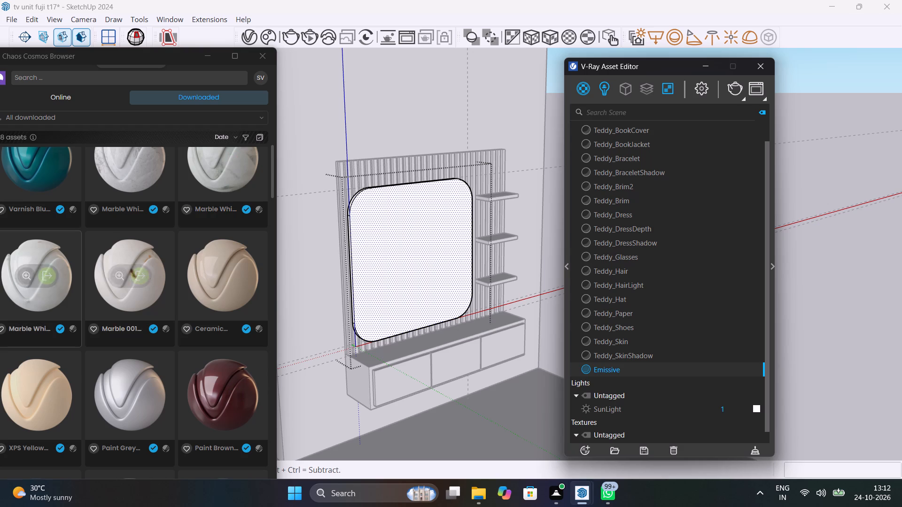
click(47, 279)
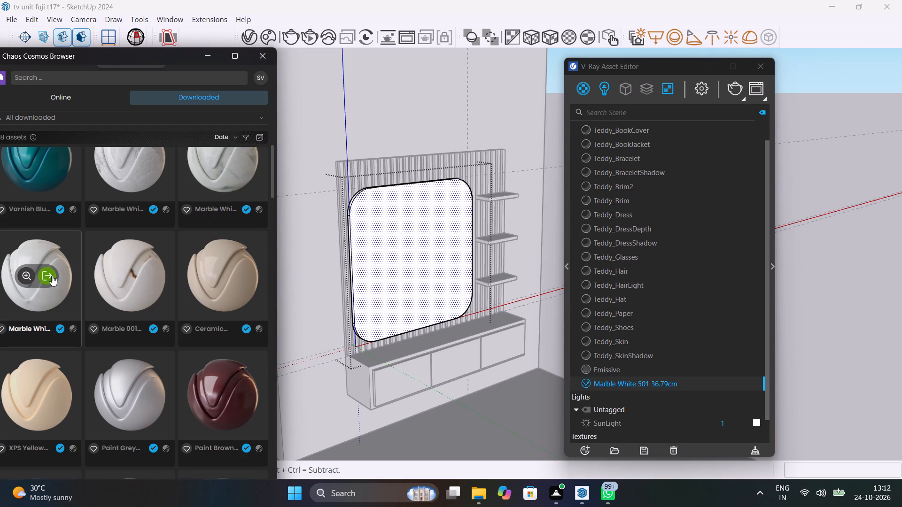
click(52, 275)
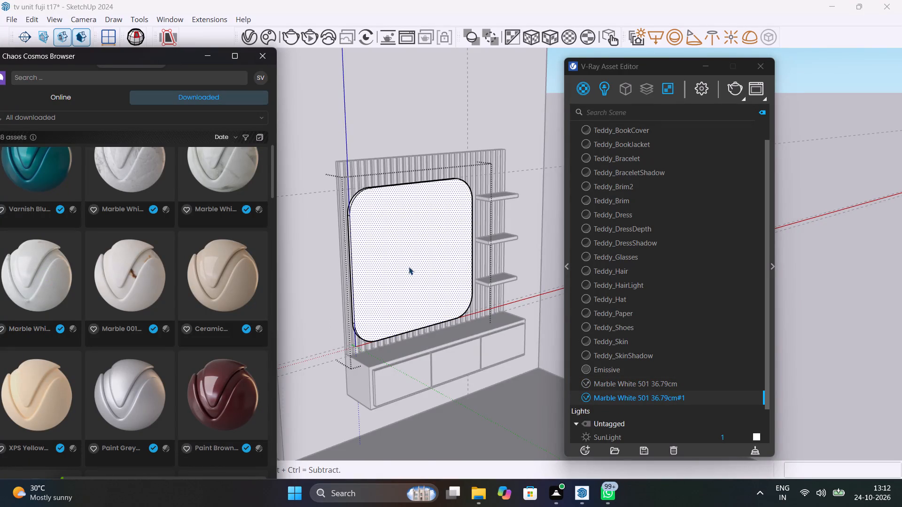
Apply the imported Marble White 501 36.79cm material to the TV back panel's front face and give it a tri-planar texture projection.
scroll(409, 265, up, 3)
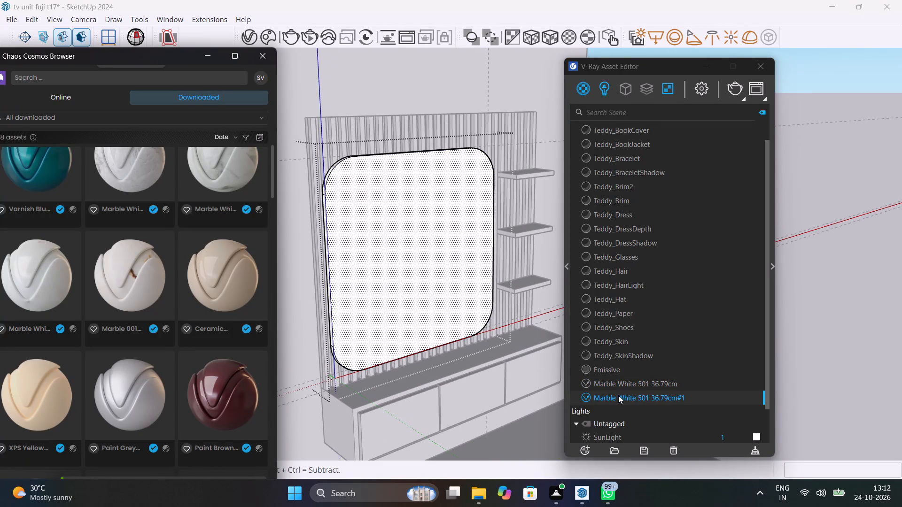
right_click(619, 397)
click(659, 265)
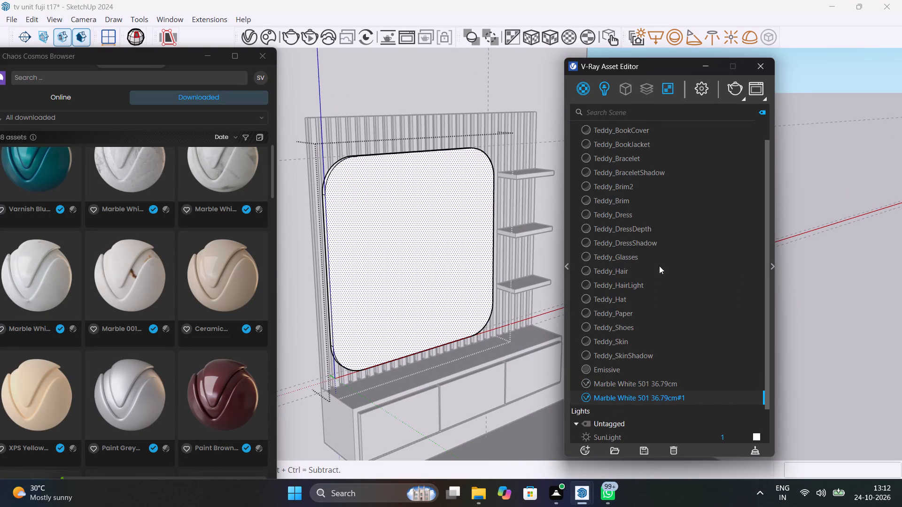
scroll(372, 189, up, 4)
click(378, 223)
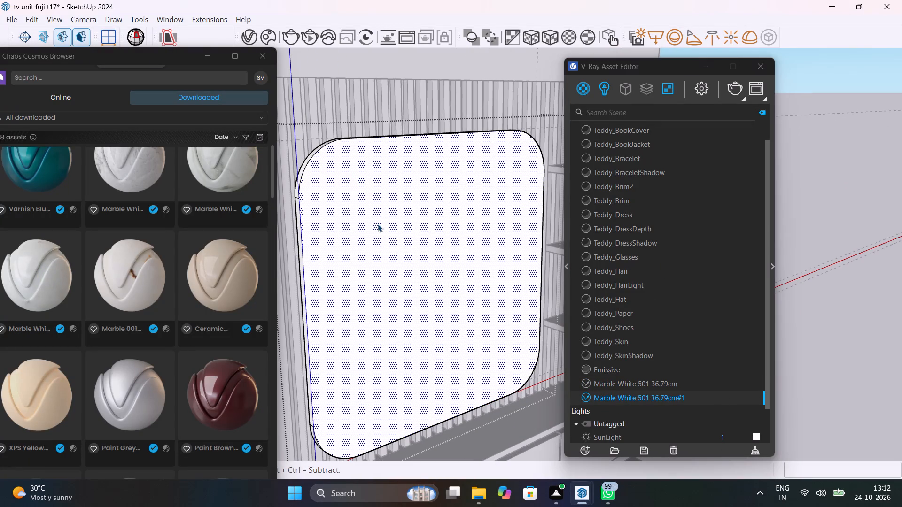
double_click(378, 224)
click(383, 238)
click(399, 263)
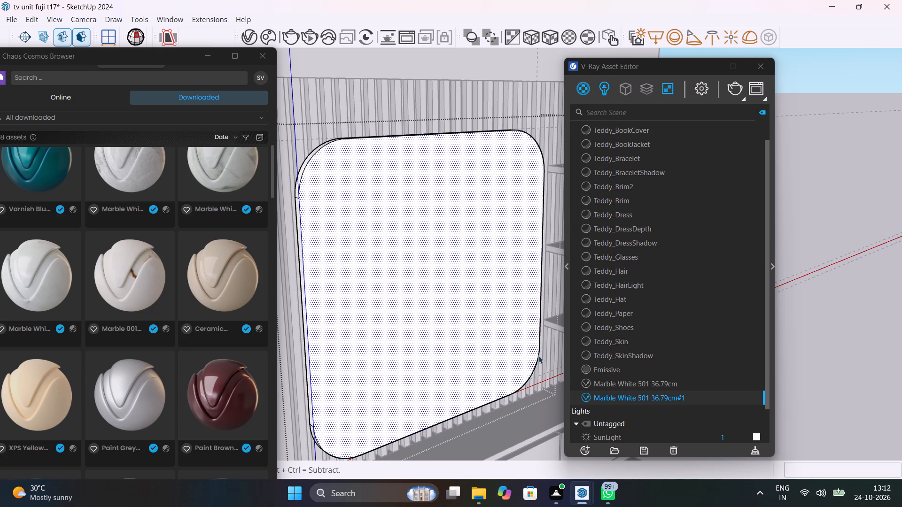
right_click(613, 396)
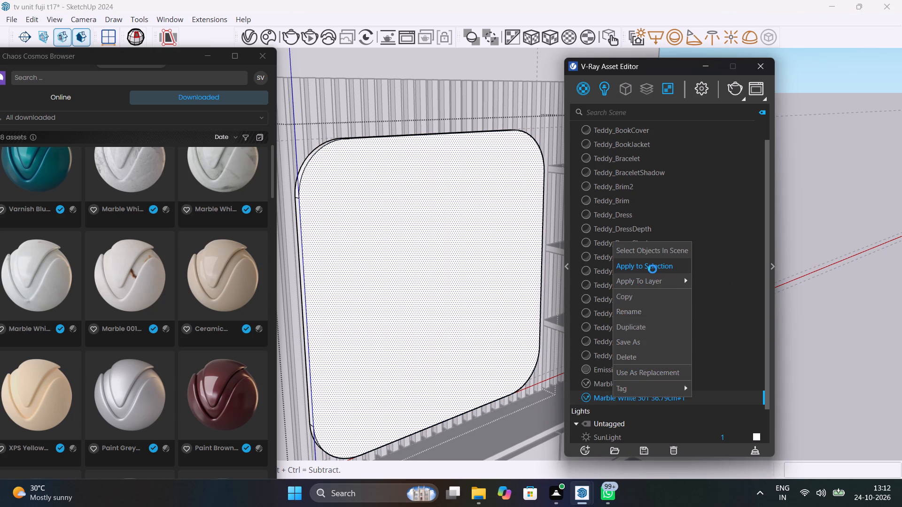
click(653, 269)
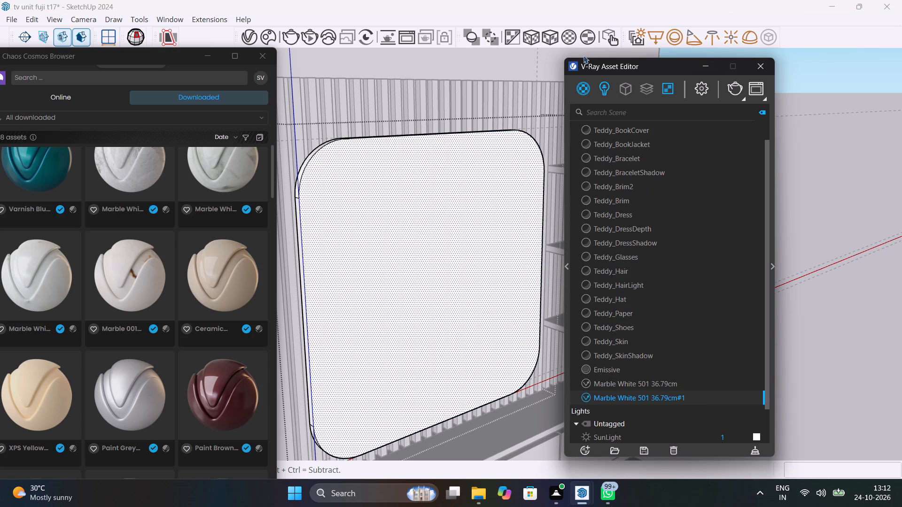
click(552, 38)
Run a V-Ray test render of the TV unit, stop it and close the frame buffer.
scroll(350, 225, up, 3)
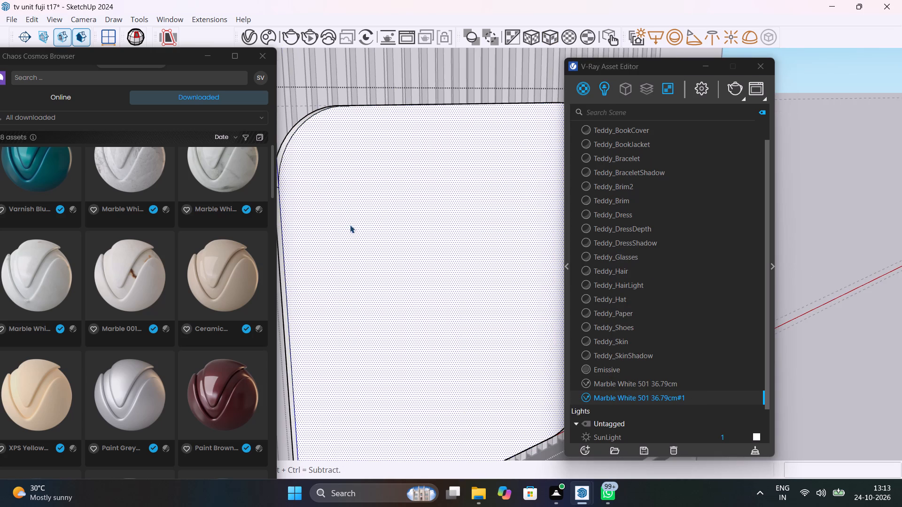
scroll(364, 241, down, 4)
middle_drag(395, 250, 299, 265)
scroll(299, 256, down, 1)
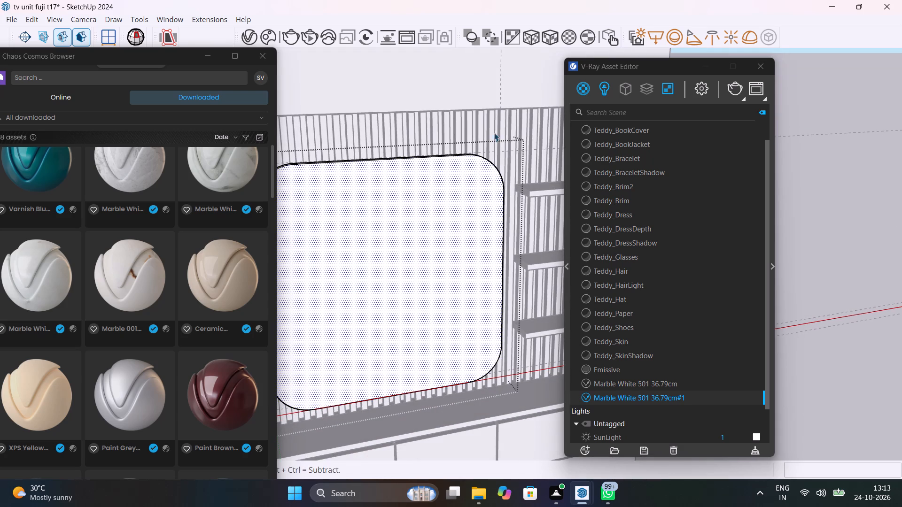
click(734, 89)
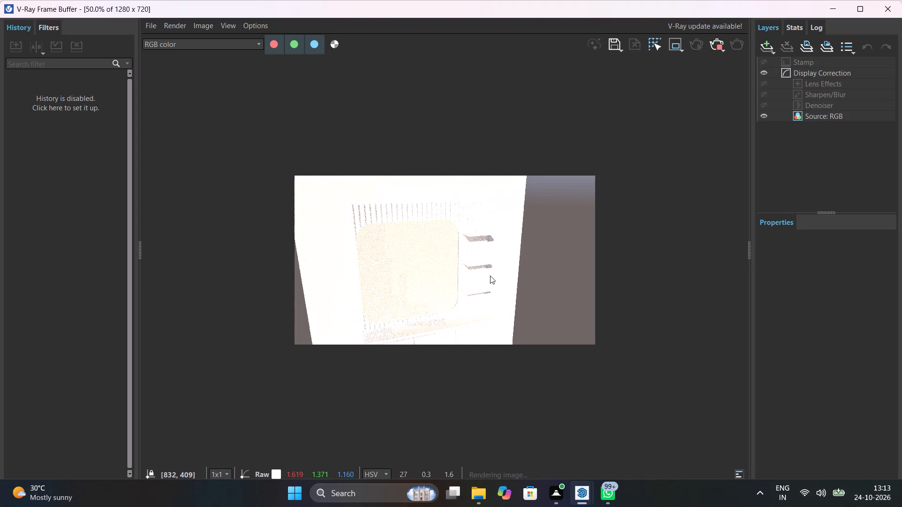
click(715, 44)
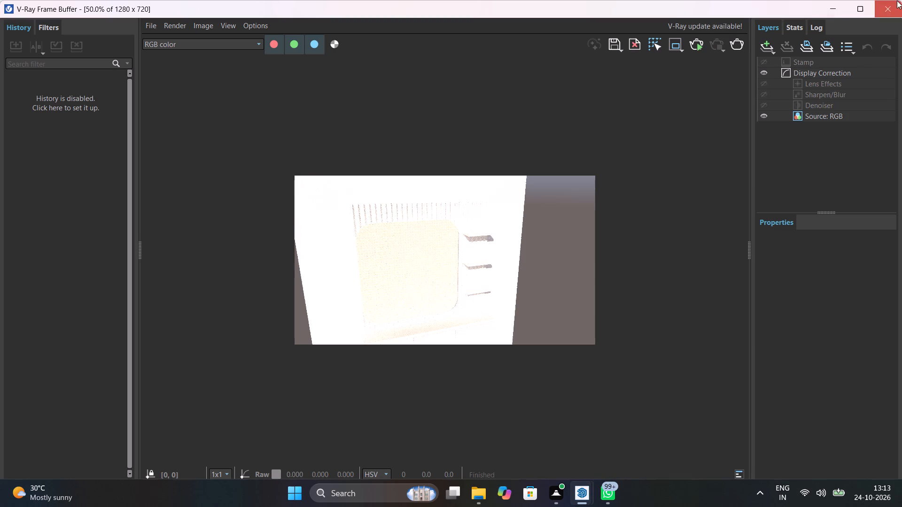
click(899, 6)
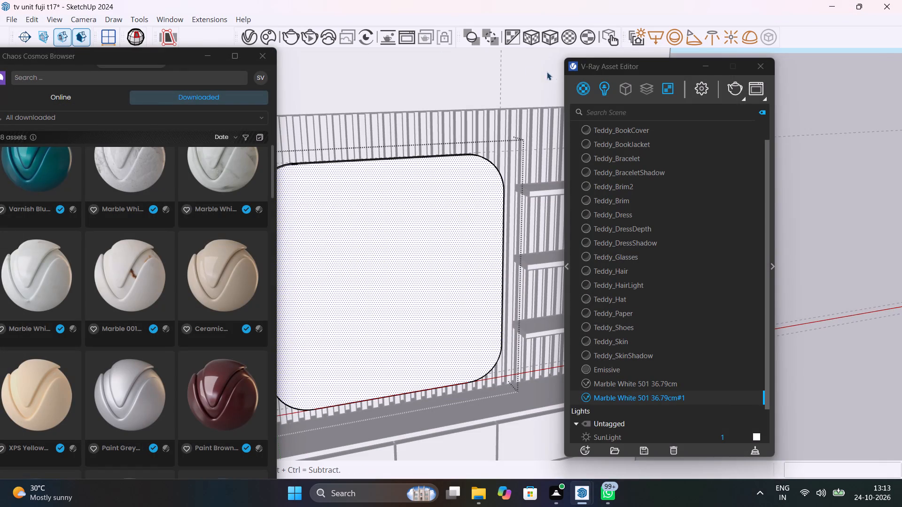
Turn off the SunLight among the V-Ray scene lights.
click(604, 89)
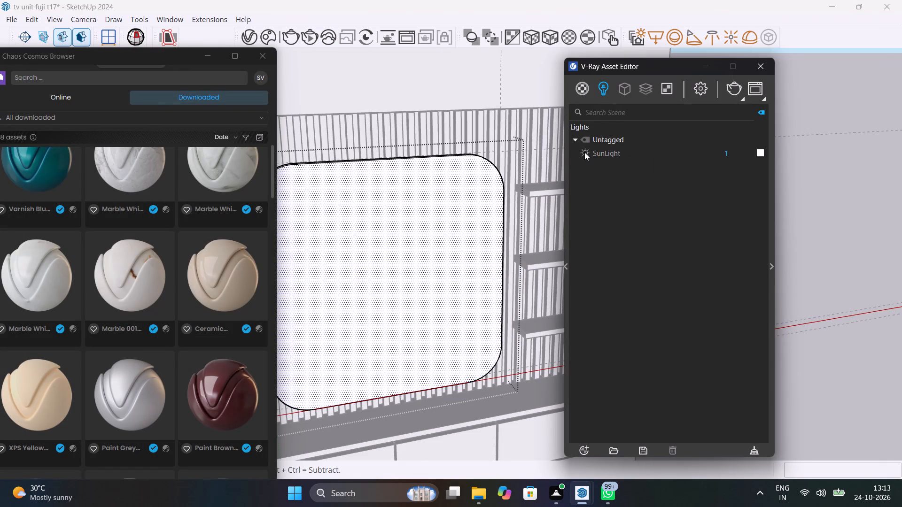
click(584, 152)
Render the TV unit again, inspect the back panel's marble face and edge glow up close, and close the frame buffer.
click(734, 91)
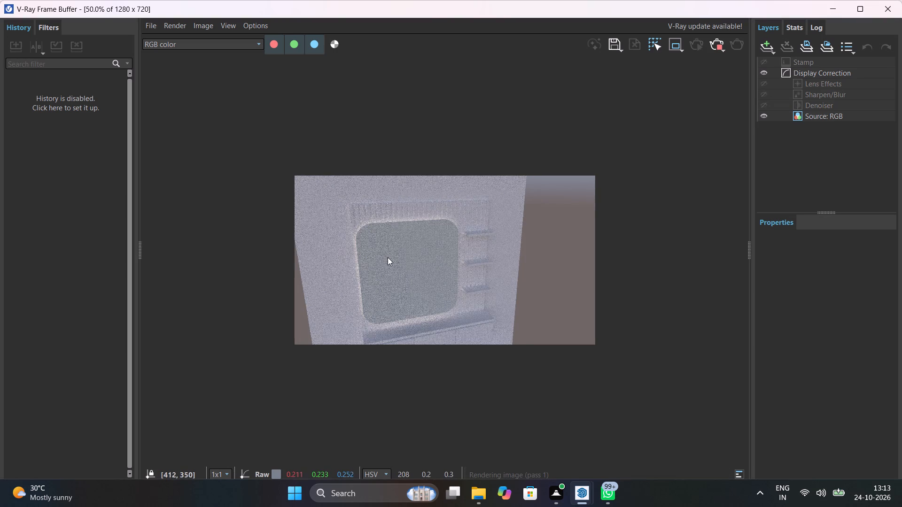
scroll(388, 257, up, 2)
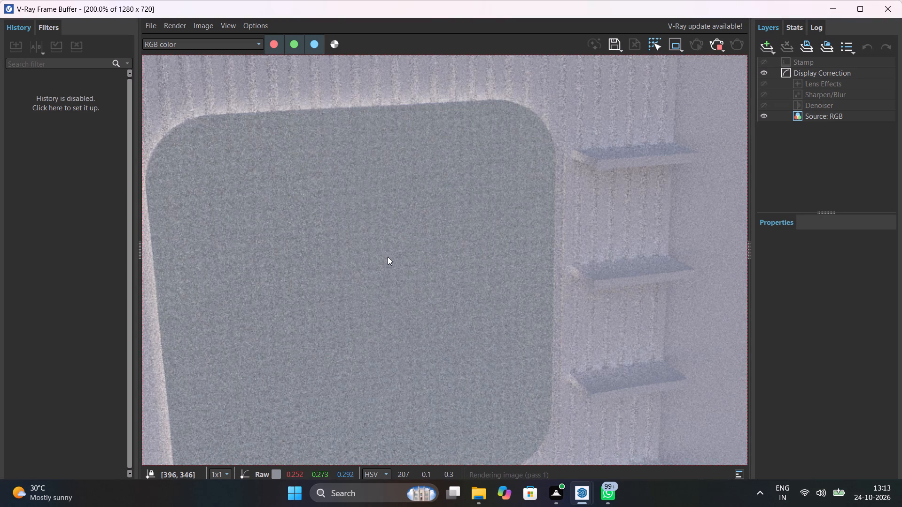
scroll(388, 257, down, 2)
scroll(388, 257, up, 1)
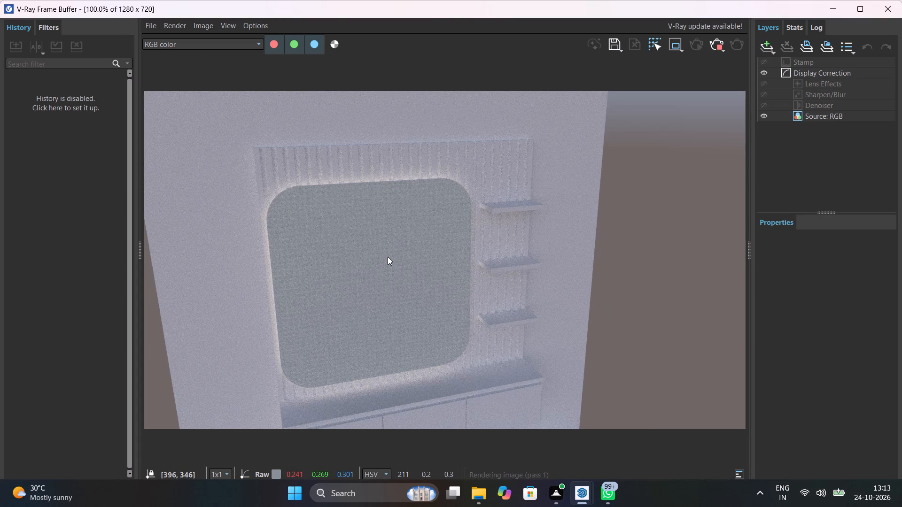
scroll(388, 257, down, 1)
scroll(388, 257, up, 1)
click(714, 43)
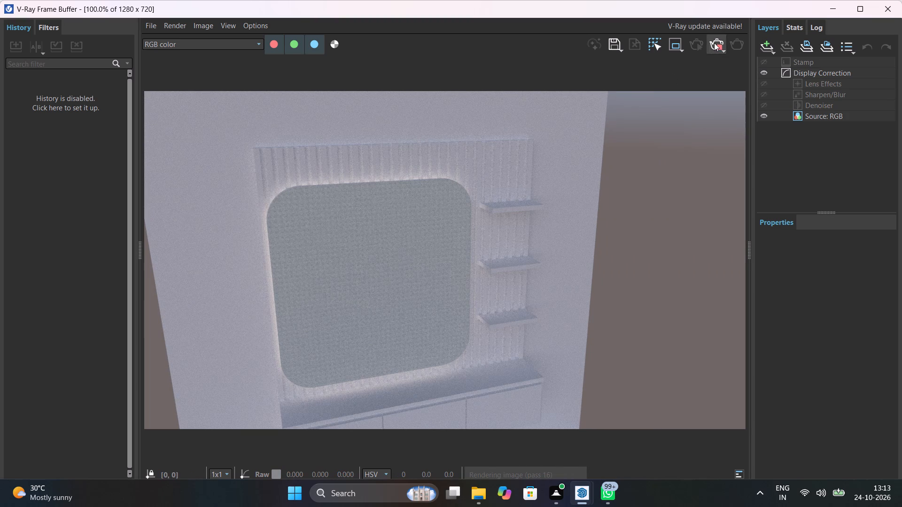
click(900, 7)
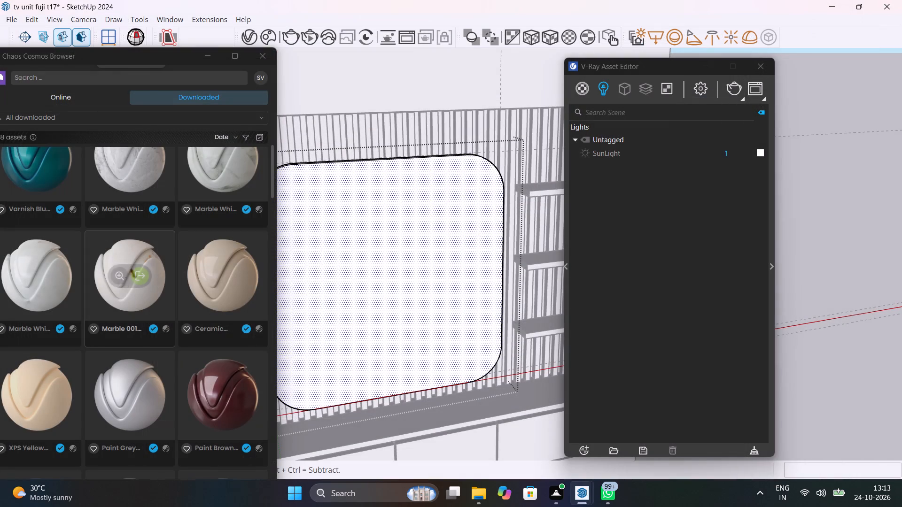
Import the Marble White 601 37.77cm material, apply it to the TV back panel's front face and use the fitted tri-planar projection.
scroll(170, 233, up, 2)
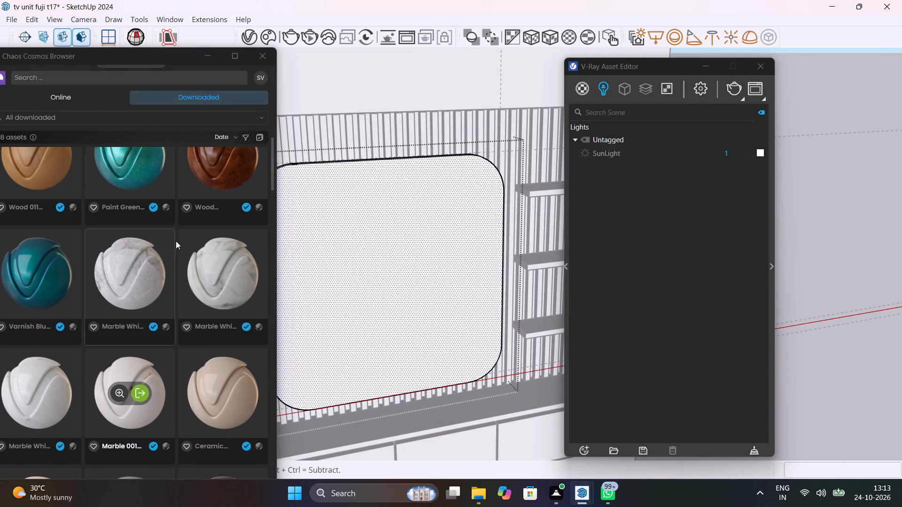
click(232, 271)
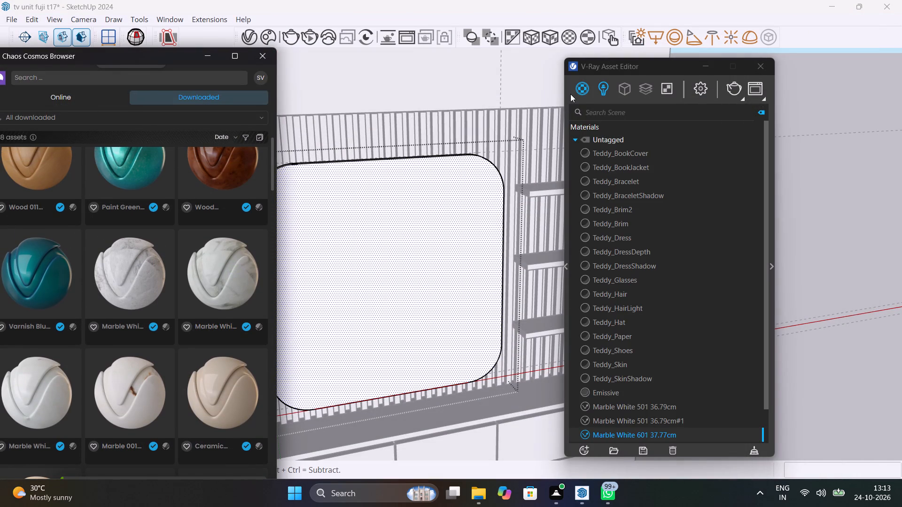
click(578, 88)
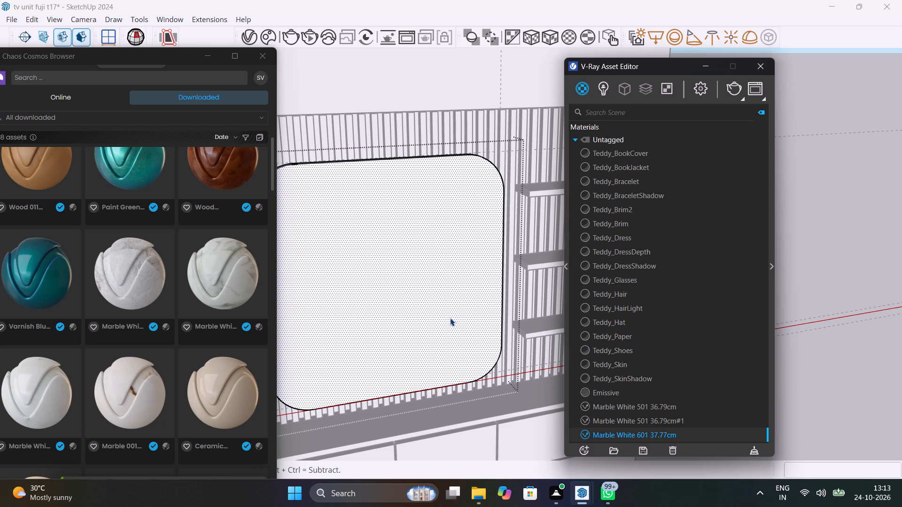
click(450, 317)
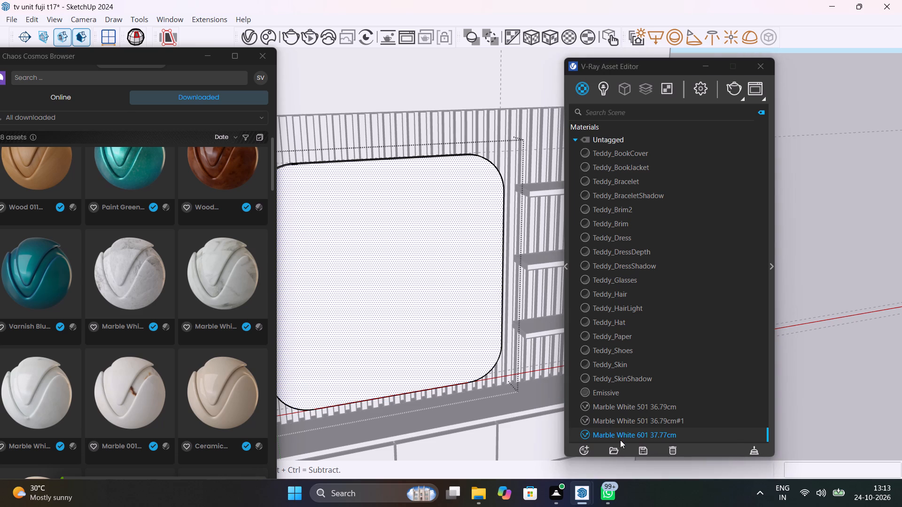
right_click(624, 438)
click(677, 305)
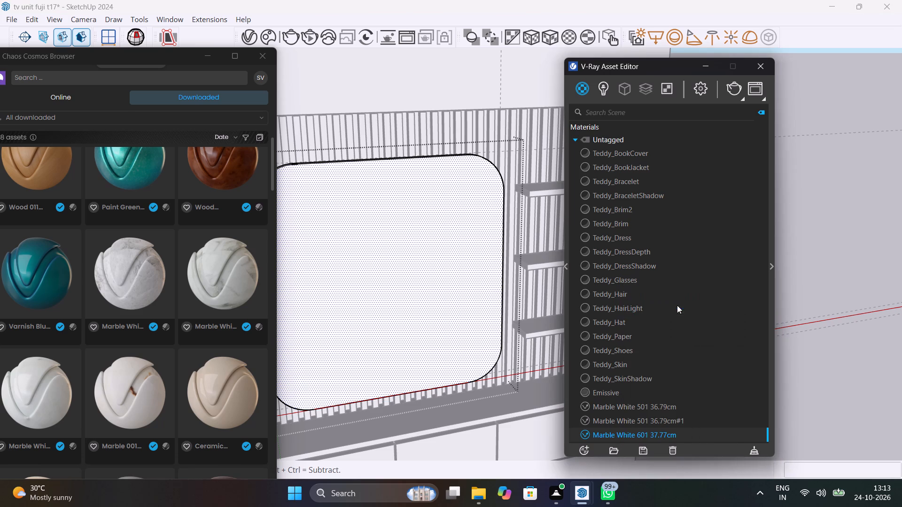
scroll(419, 295, down, 3)
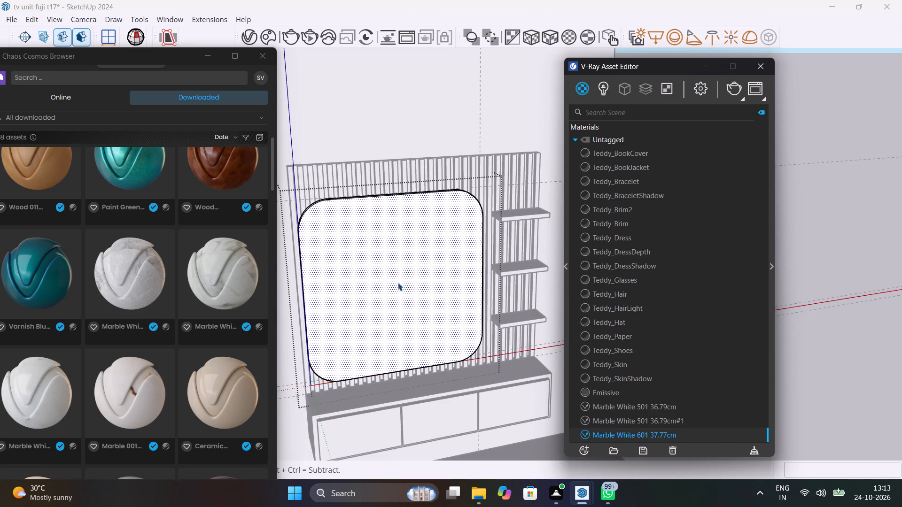
scroll(375, 269, up, 4)
middle_drag(372, 272, 487, 271)
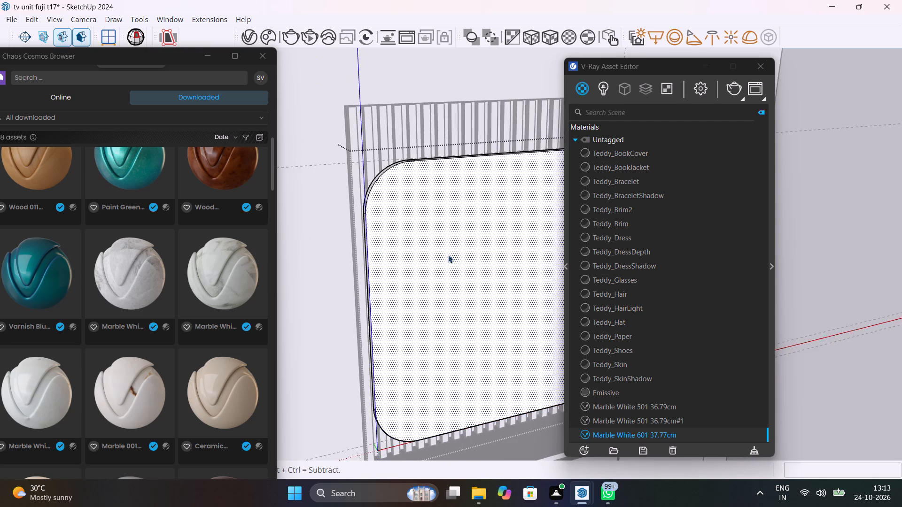
scroll(427, 234, up, 4)
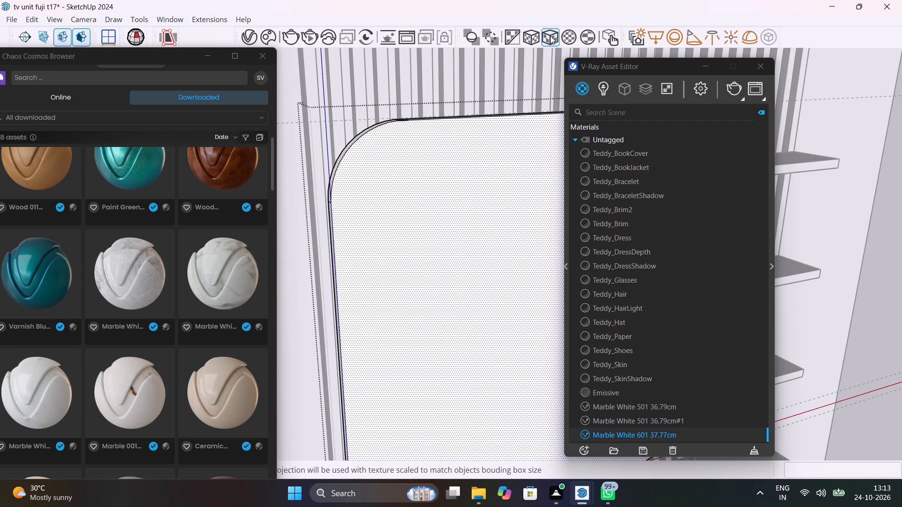
click(550, 36)
Run a V-Ray test render of the back panel, retry its tri-planar projection variants, stop the render and close the frame buffer.
click(731, 88)
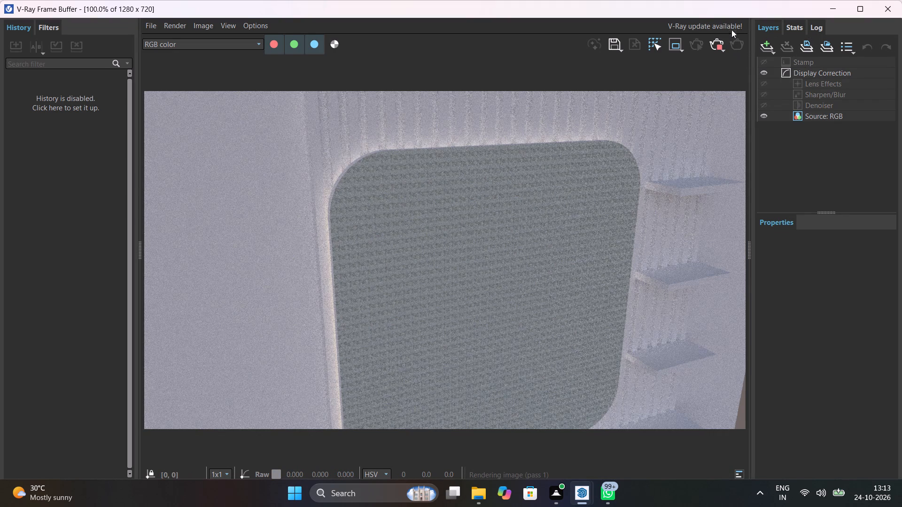
drag(731, 12, 712, 78)
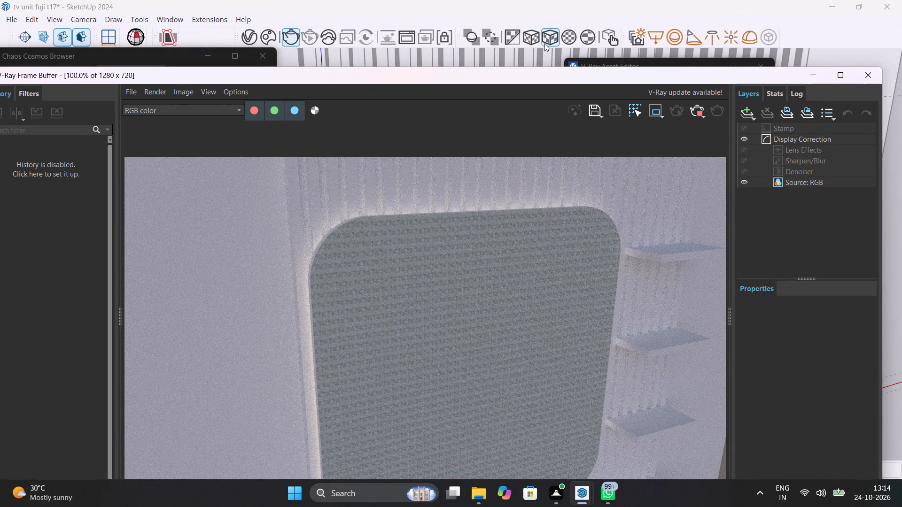
click(545, 37)
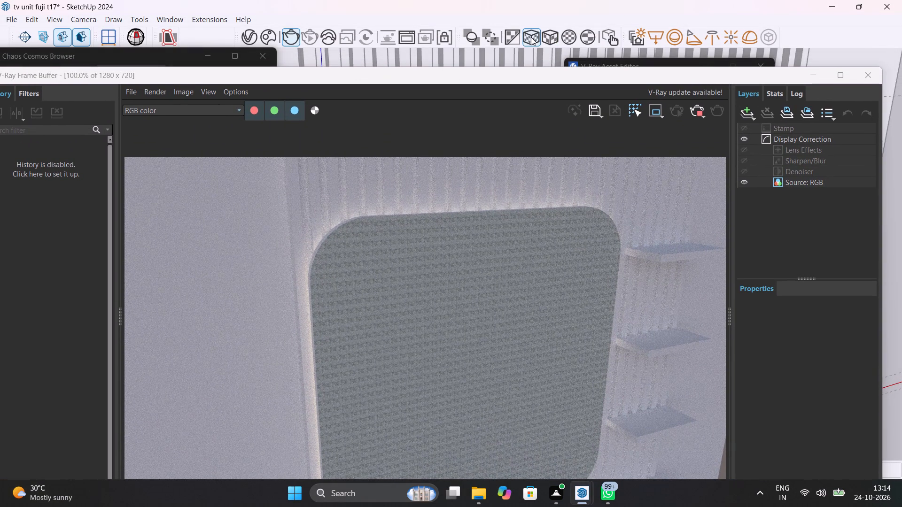
click(531, 37)
click(700, 110)
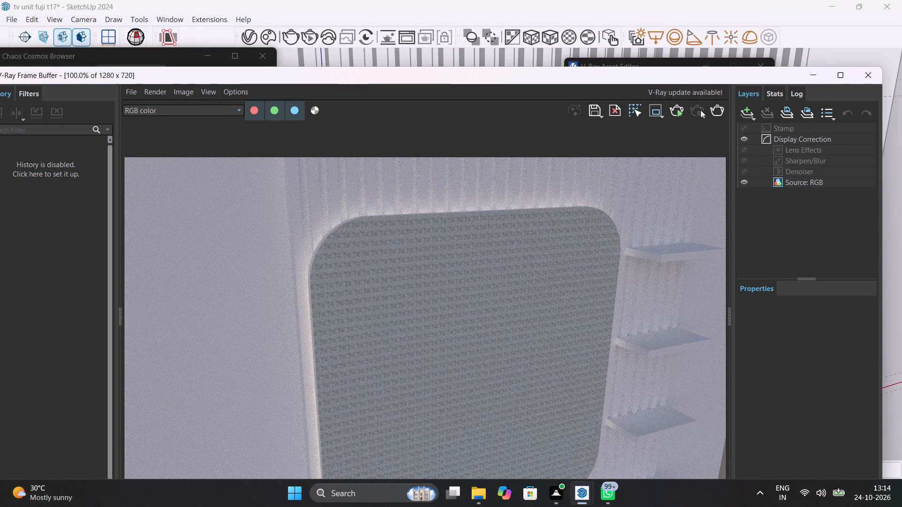
click(871, 68)
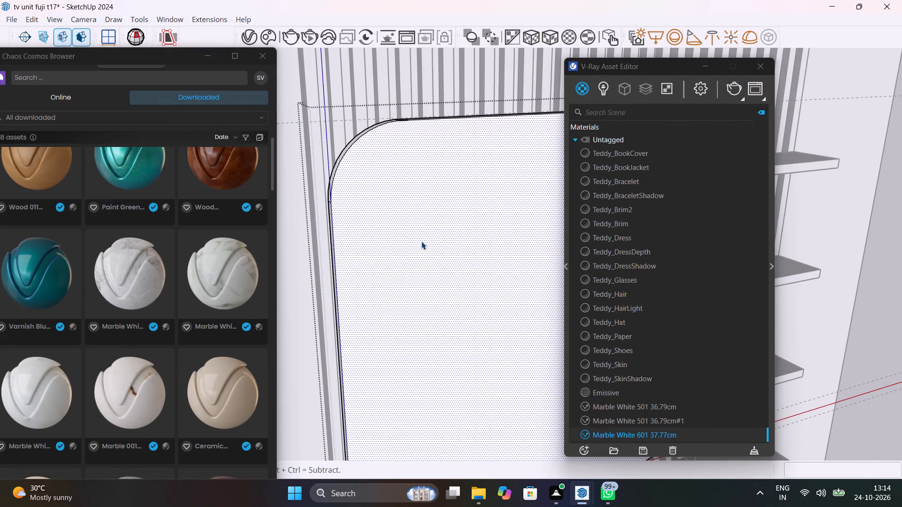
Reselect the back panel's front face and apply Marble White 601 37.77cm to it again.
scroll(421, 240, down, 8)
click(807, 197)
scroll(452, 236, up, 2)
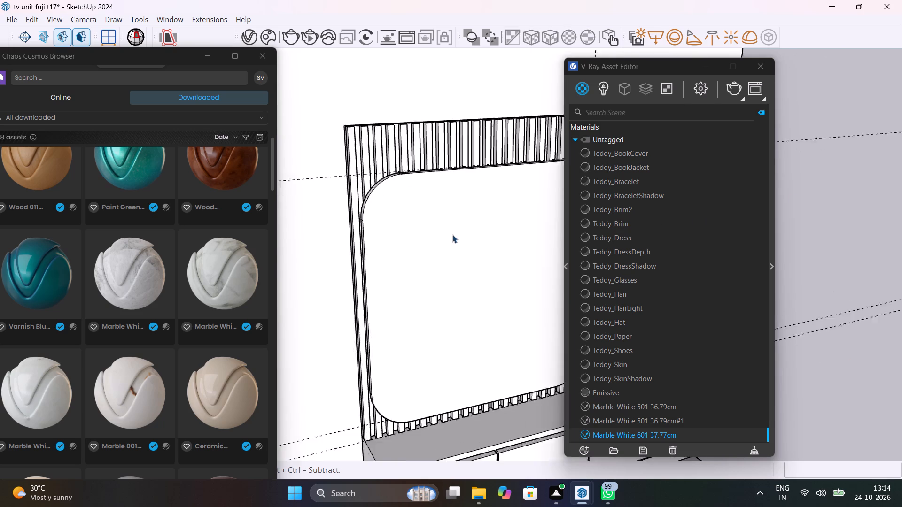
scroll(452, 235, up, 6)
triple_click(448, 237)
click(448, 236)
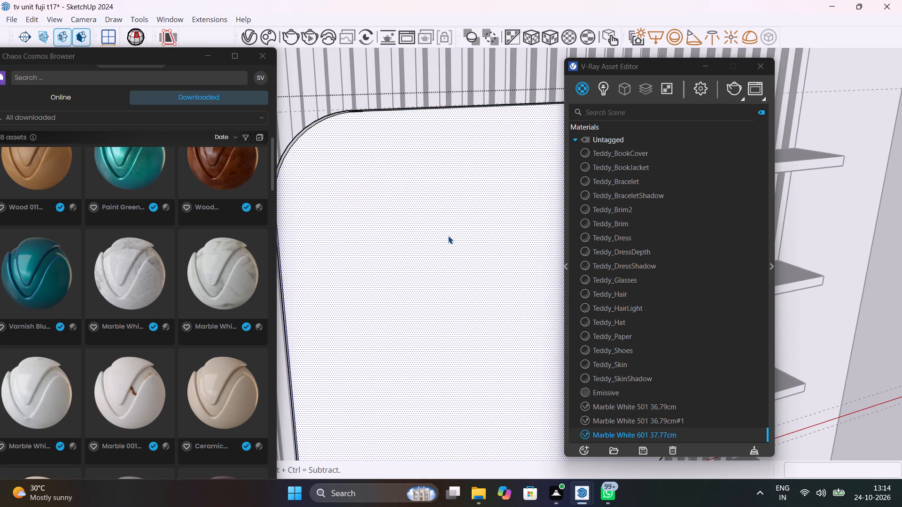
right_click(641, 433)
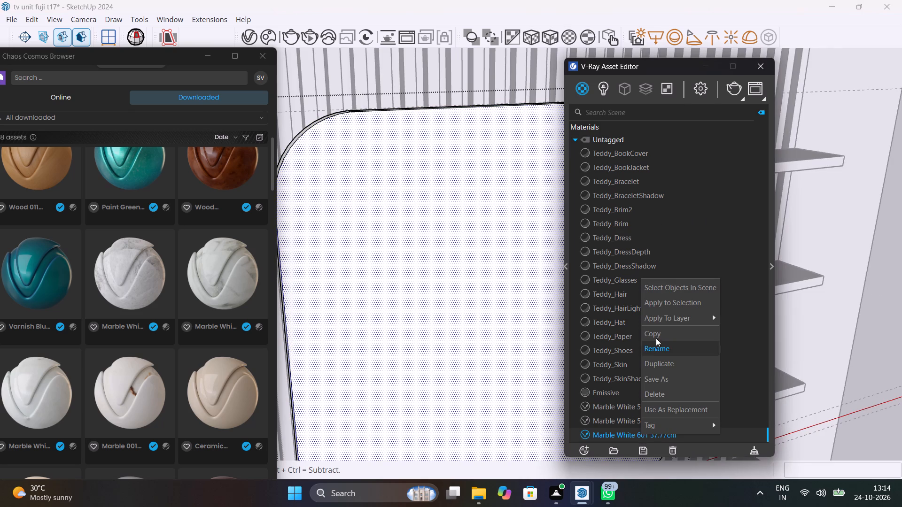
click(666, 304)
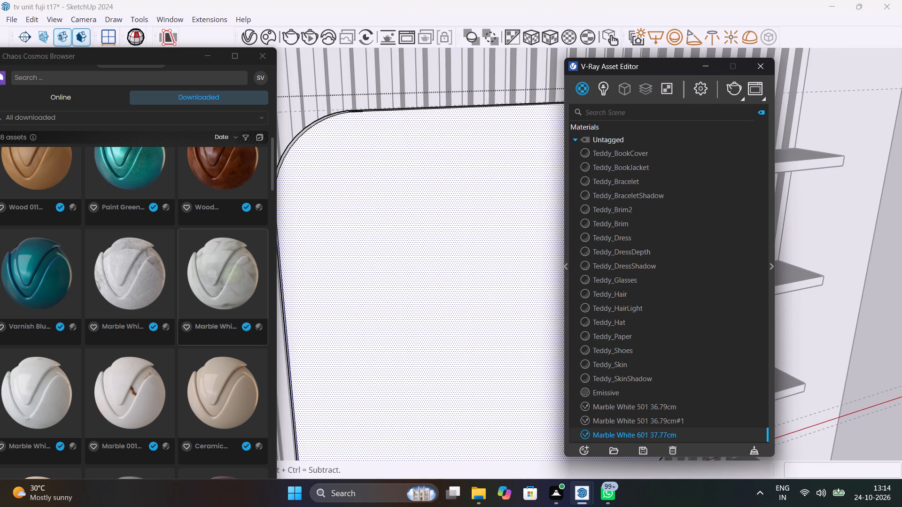
Import the Marble White 602 38.29cm material and apply it to the selected back panel face.
click(138, 273)
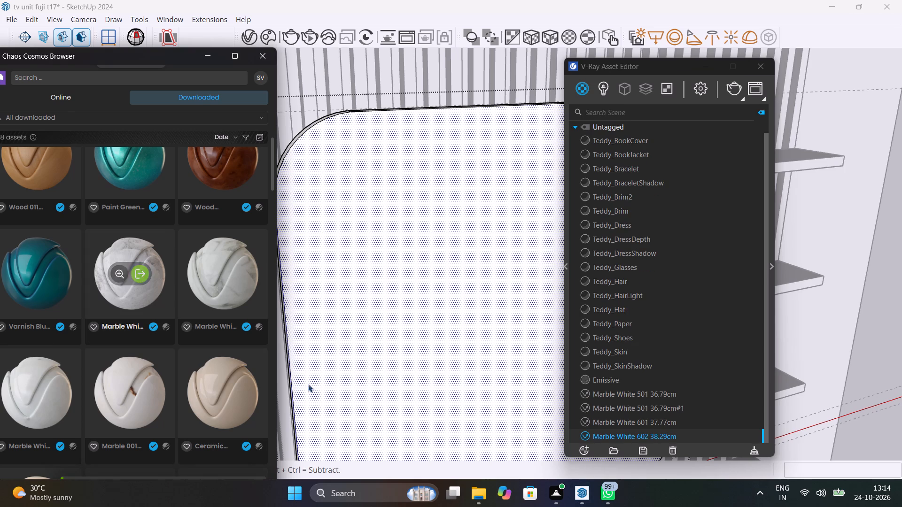
right_click(638, 437)
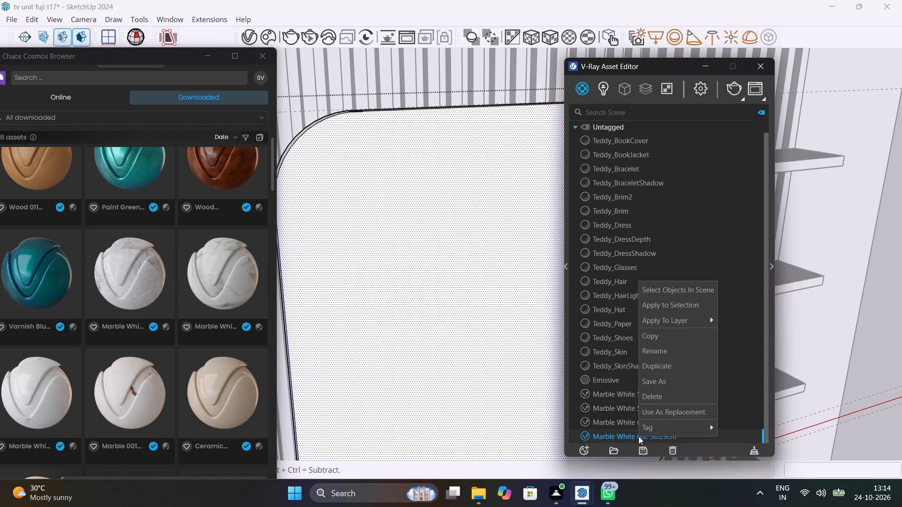
click(690, 306)
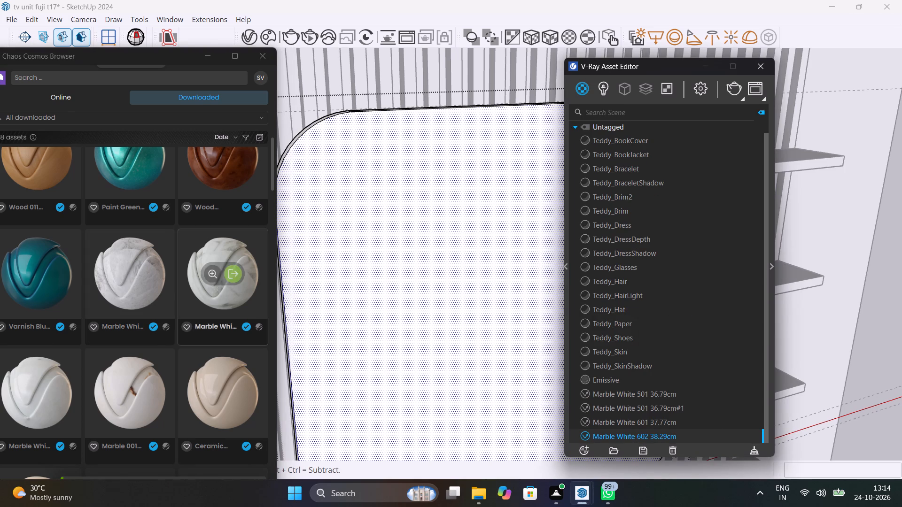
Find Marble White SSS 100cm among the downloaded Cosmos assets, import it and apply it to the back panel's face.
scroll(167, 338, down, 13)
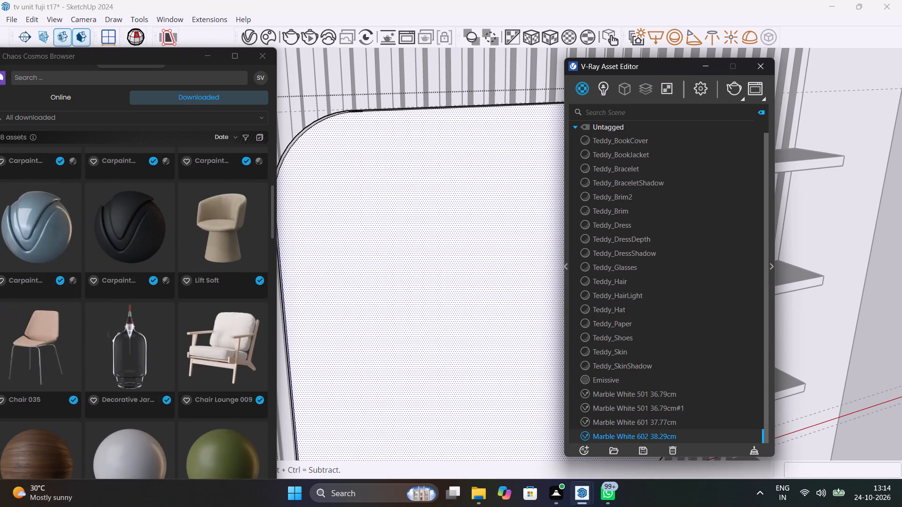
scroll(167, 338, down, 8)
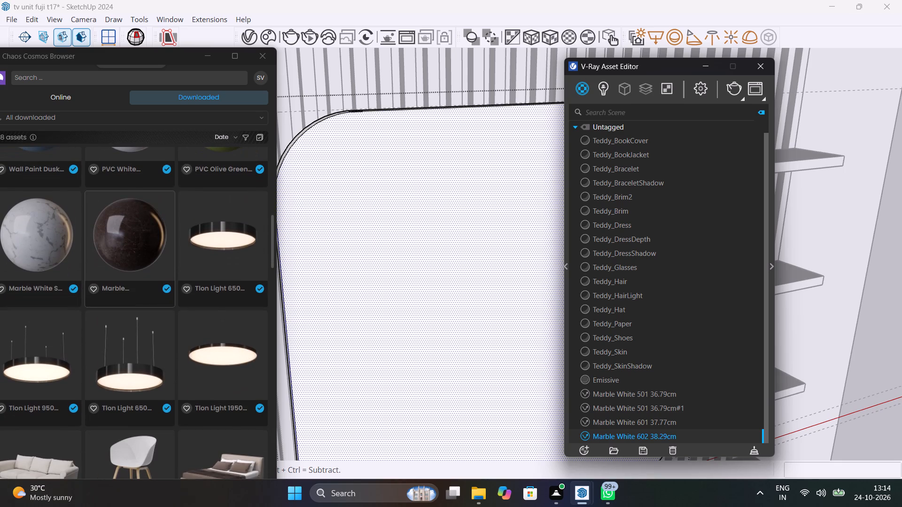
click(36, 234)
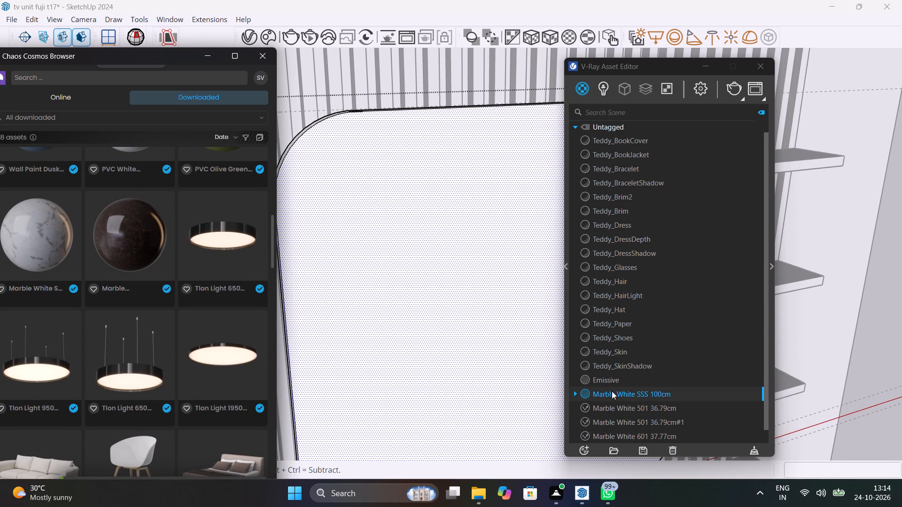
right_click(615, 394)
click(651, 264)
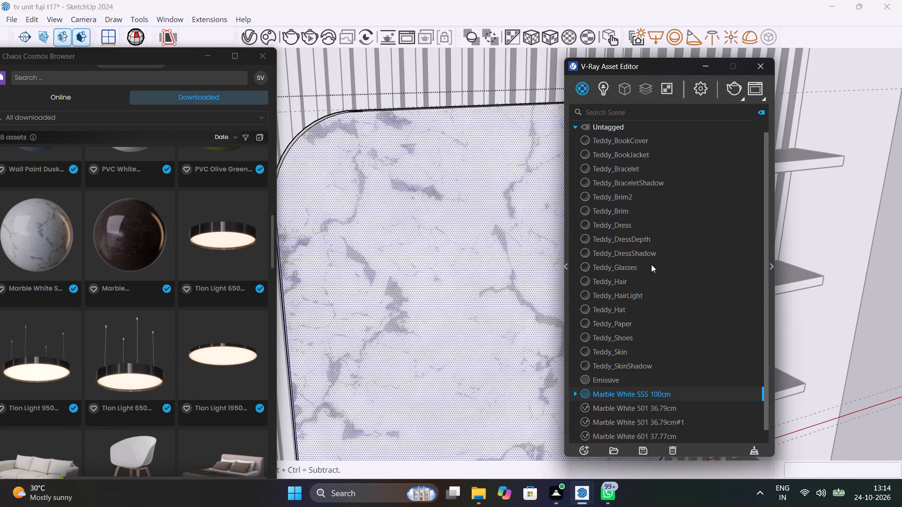
Browse the downloaded Cosmos assets for another marble and import Marble White 601 37.77cm again.
scroll(440, 394, down, 7)
scroll(184, 366, down, 2)
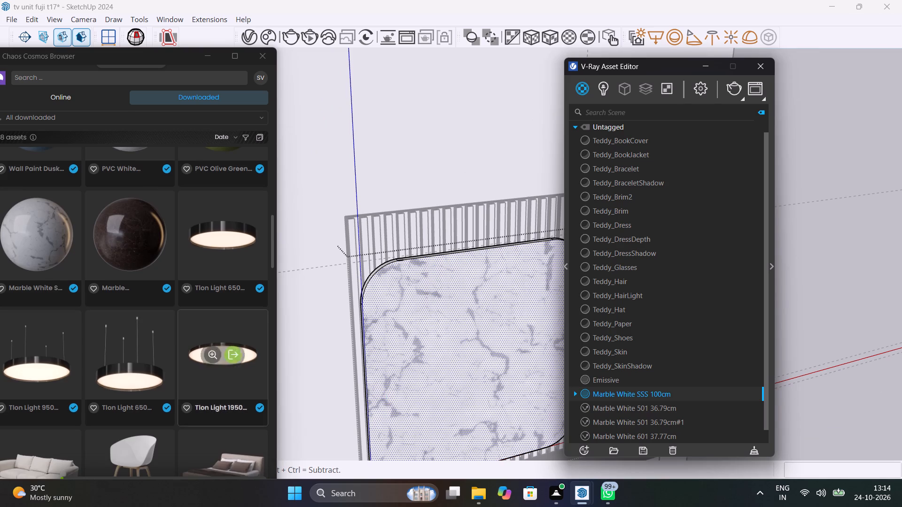
scroll(184, 366, down, 7)
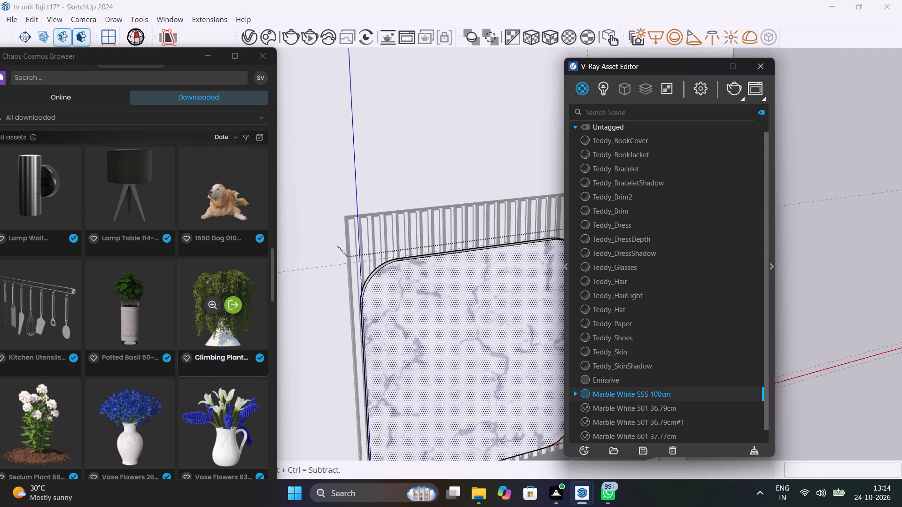
scroll(206, 289, up, 8)
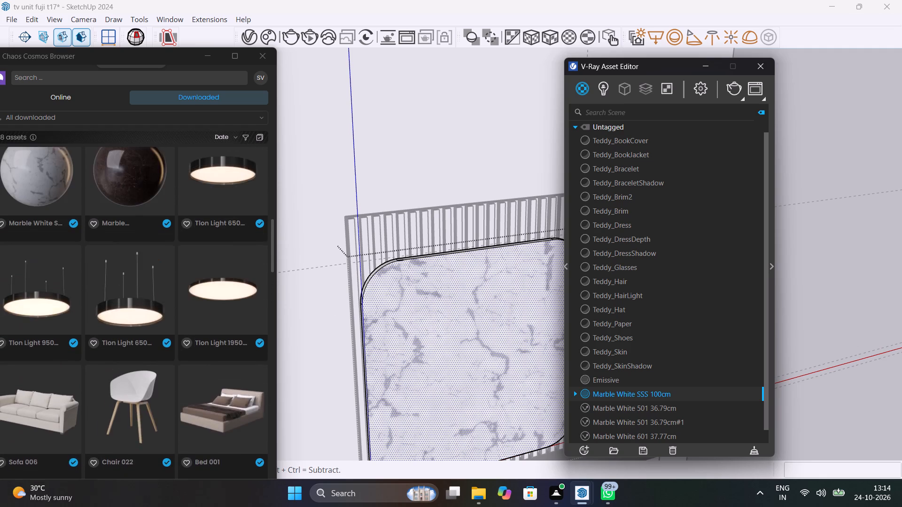
scroll(206, 289, up, 6)
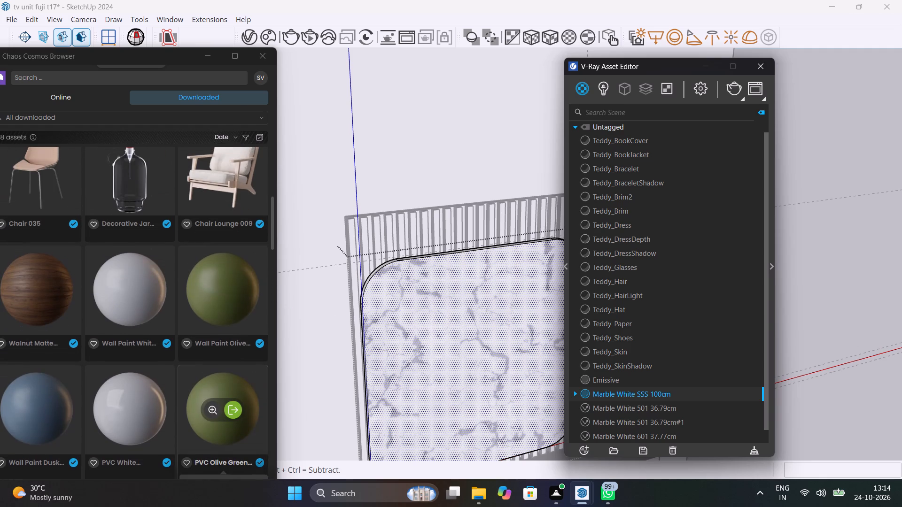
scroll(206, 288, up, 15)
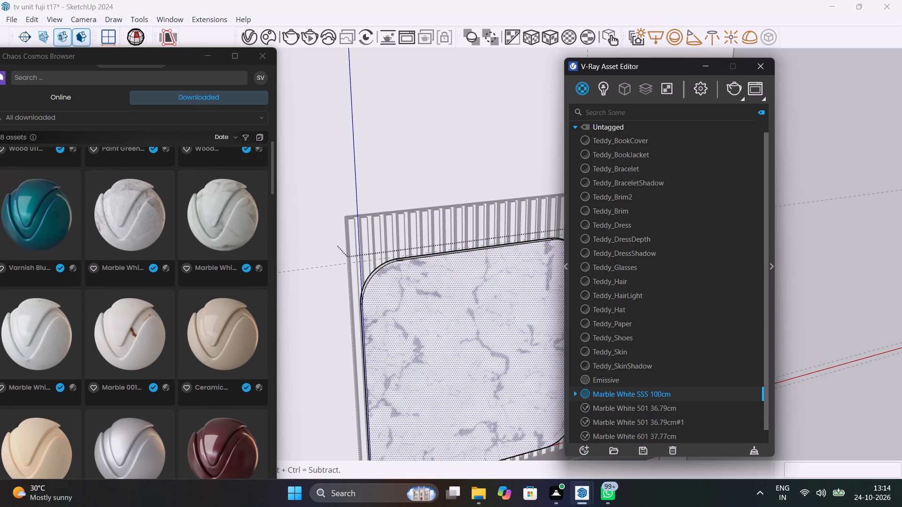
click(233, 217)
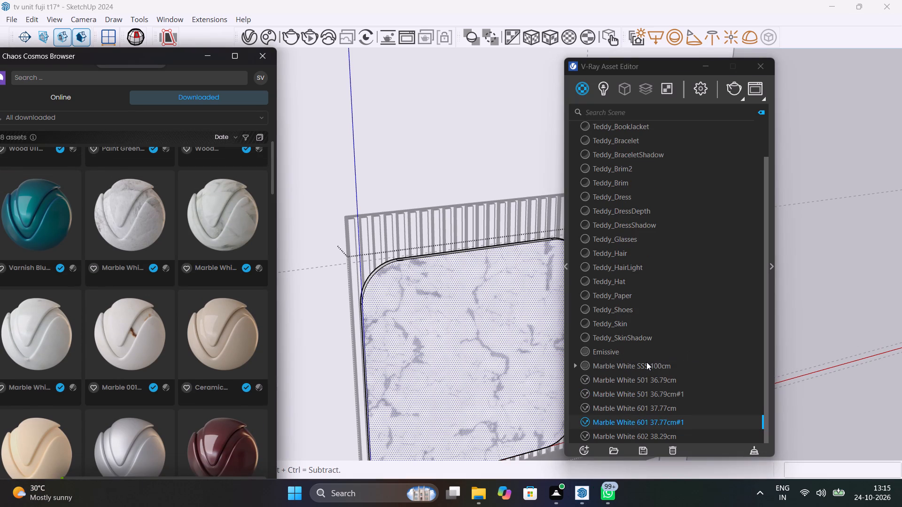
Delete the Marble White SSS 100cm material from the scene.
click(646, 363)
right_click(646, 363)
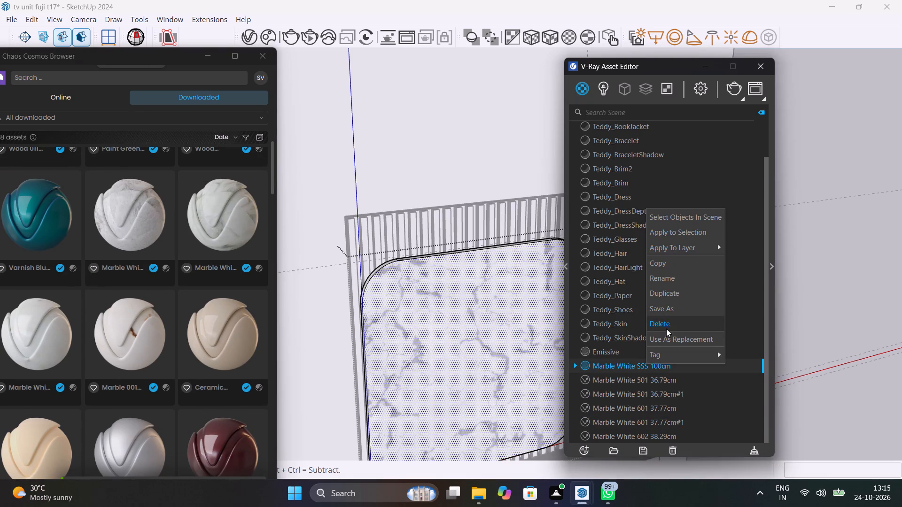
click(666, 328)
click(475, 246)
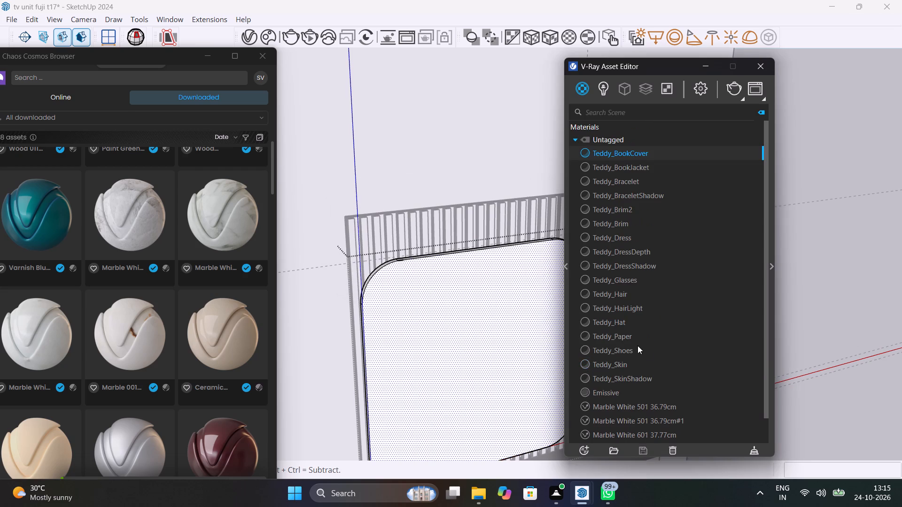
Delete all the Marble White 501, 601 and 602 materials, including their duplicate copies, from the scene.
scroll(645, 340, down, 4)
click(640, 379)
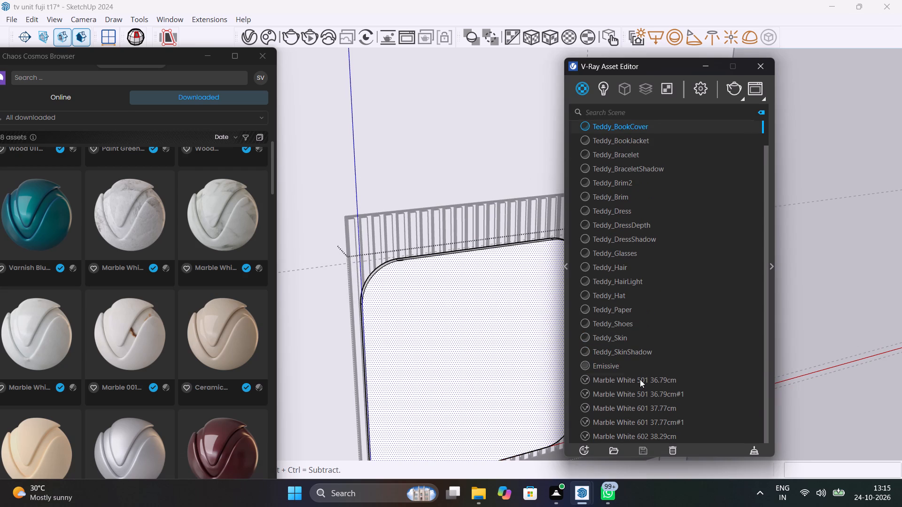
shift+click(648, 389)
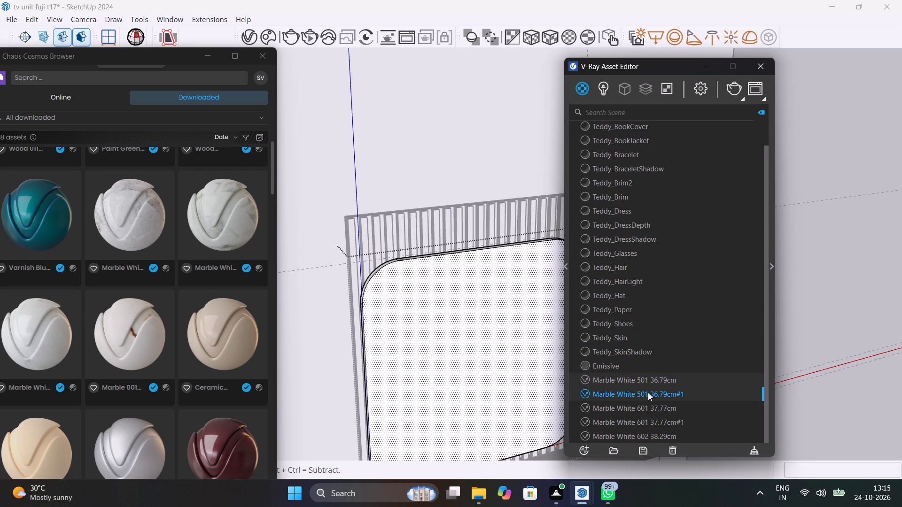
shift+click(650, 404)
shift+click(653, 423)
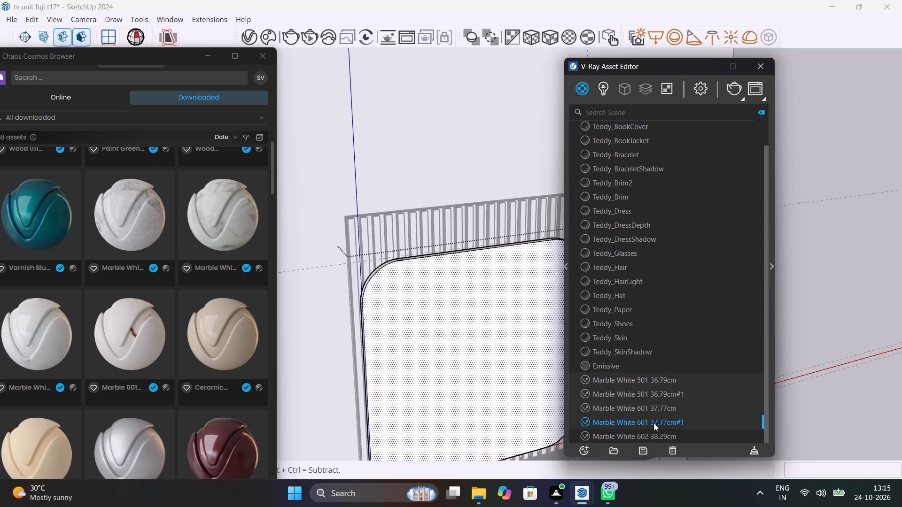
shift+scroll(654, 421, down, 1)
shift+middle_drag(652, 419, 642, 406)
shift+scroll(644, 406, down, 2)
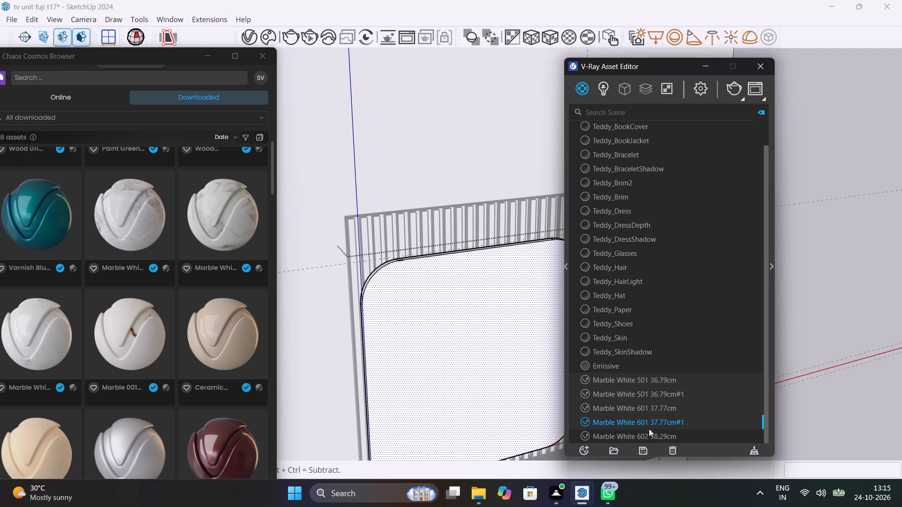
shift+click(651, 434)
shift+click(674, 451)
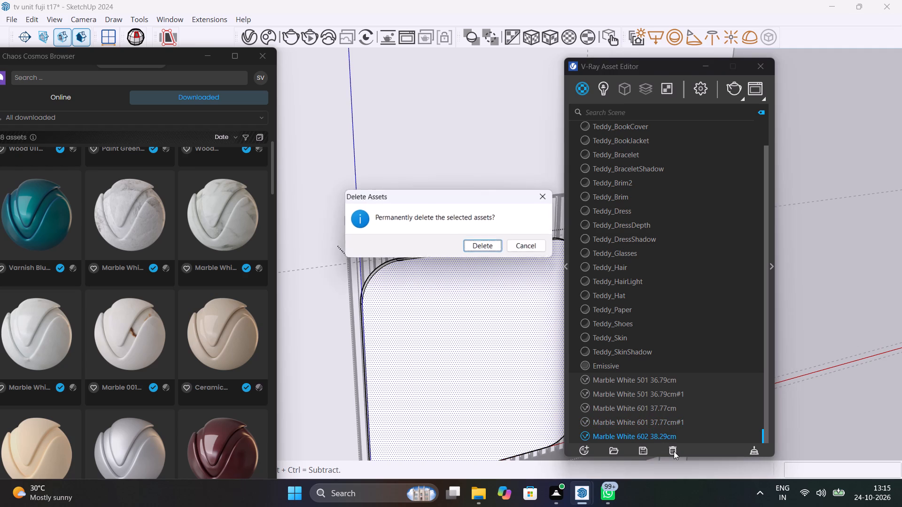
shift+click(494, 244)
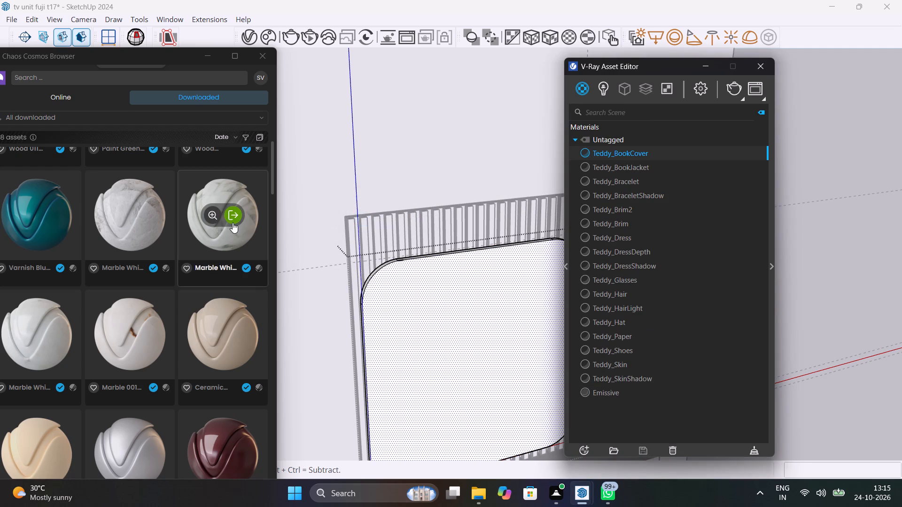
Import Marble White 601 37.77cm from the downloaded Cosmos assets and apply it to the rounded back panel's front face.
click(233, 221)
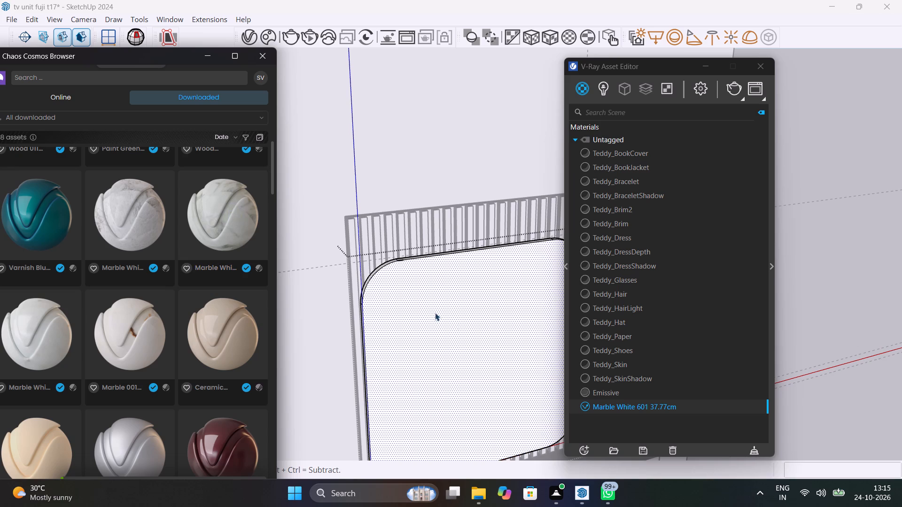
click(466, 324)
right_click(631, 406)
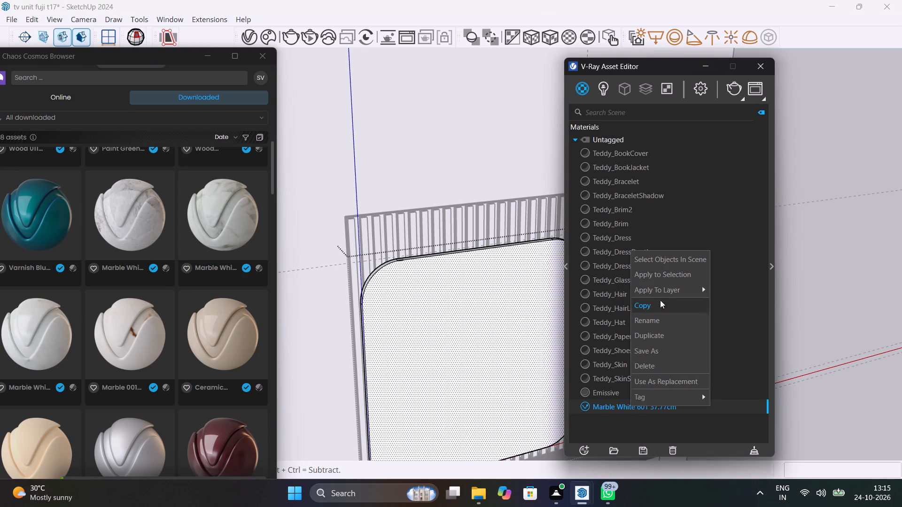
click(663, 276)
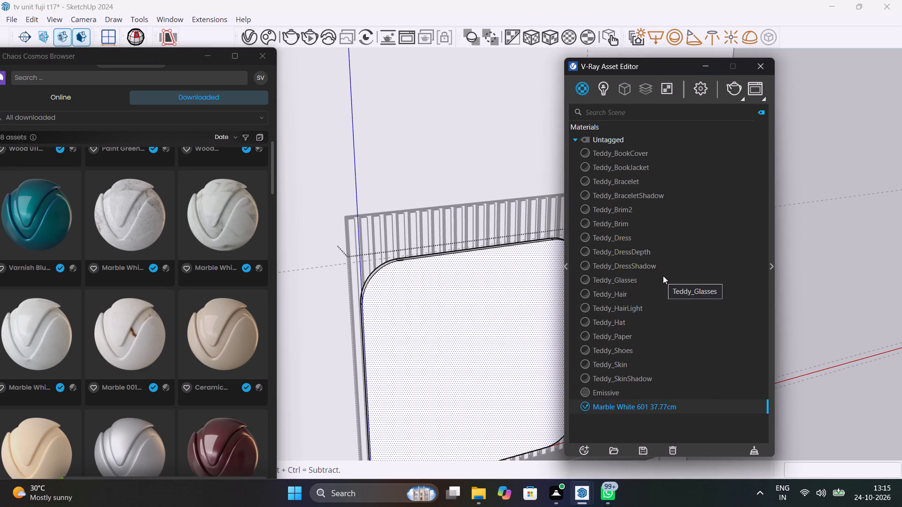
Select the straight and curved side faces around the rounded panel's edge and apply Marble White 601 37.77cm to them.
click(770, 67)
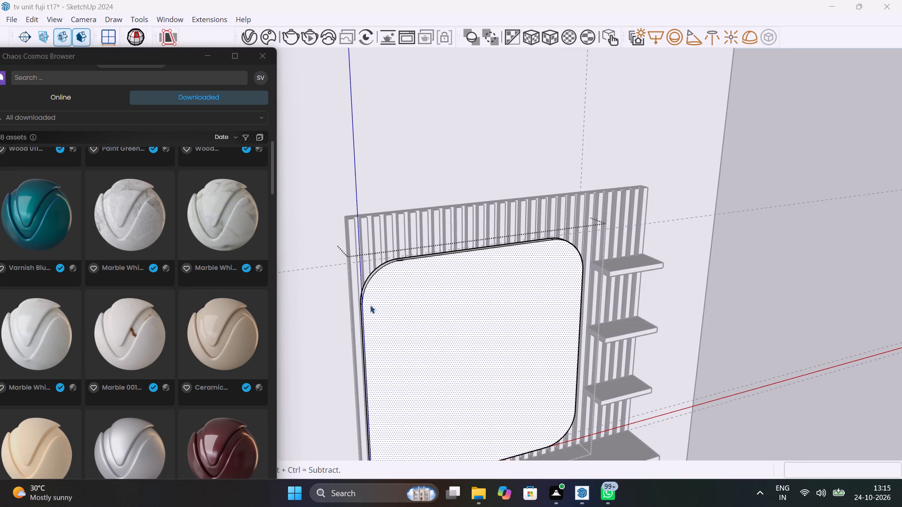
scroll(365, 296, up, 3)
middle_drag(365, 296, 530, 366)
scroll(513, 327, up, 1)
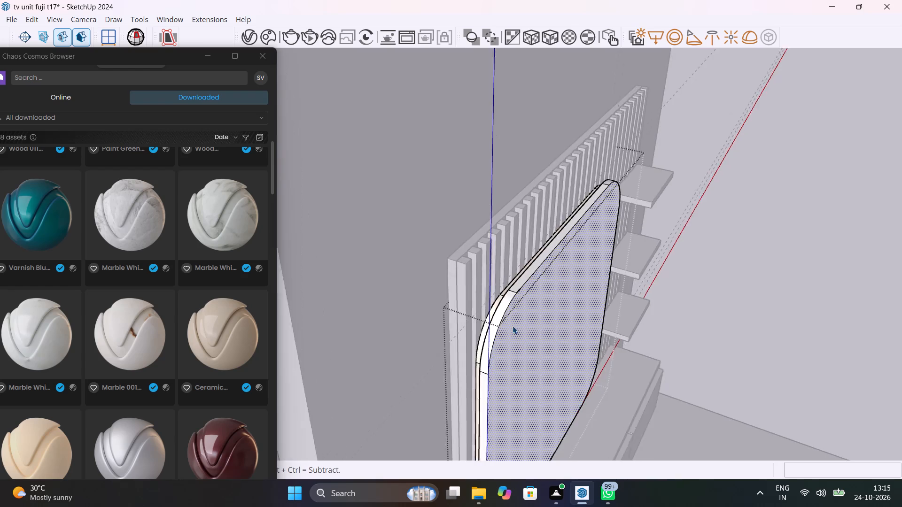
scroll(513, 326, up, 8)
click(484, 284)
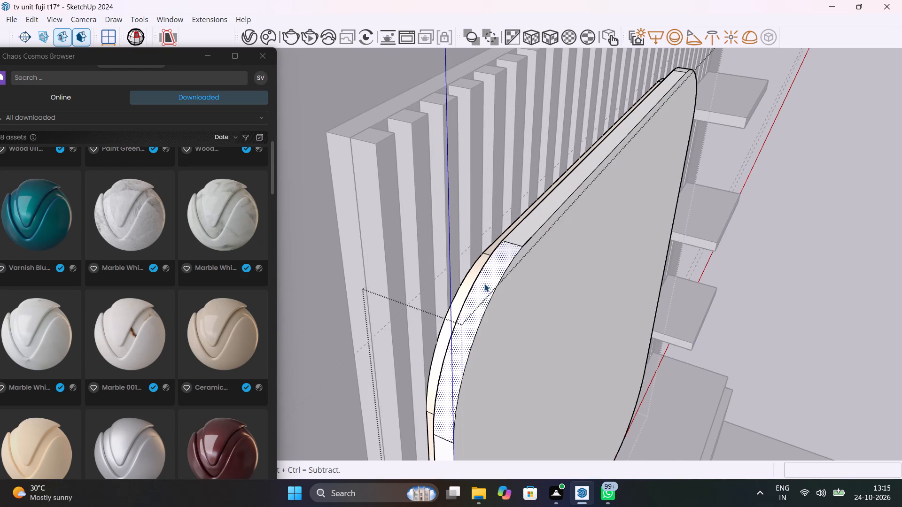
shift+click(530, 230)
shift+scroll(530, 230, down, 12)
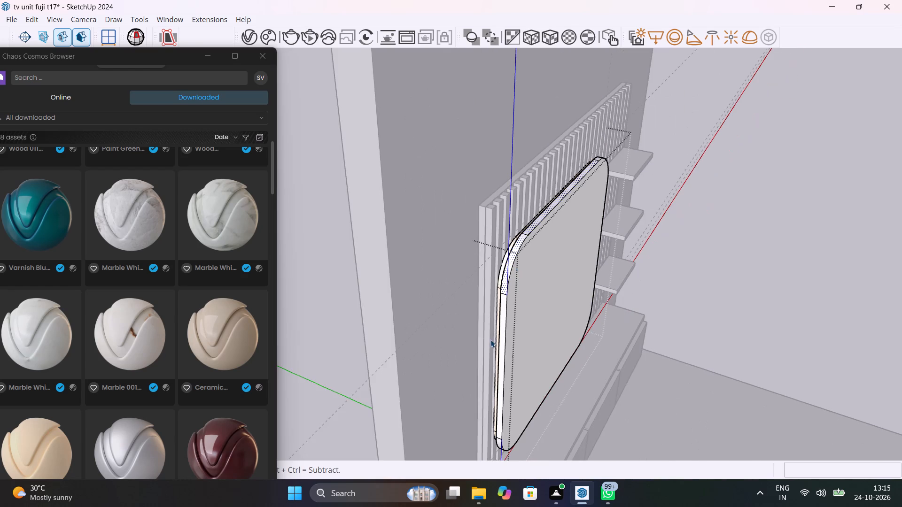
scroll(502, 335, up, 7)
shift+click(503, 332)
middle_drag(511, 331, 507, 329)
scroll(486, 222, up, 1)
middle_drag(507, 329, 486, 221)
scroll(491, 254, down, 5)
scroll(469, 403, up, 4)
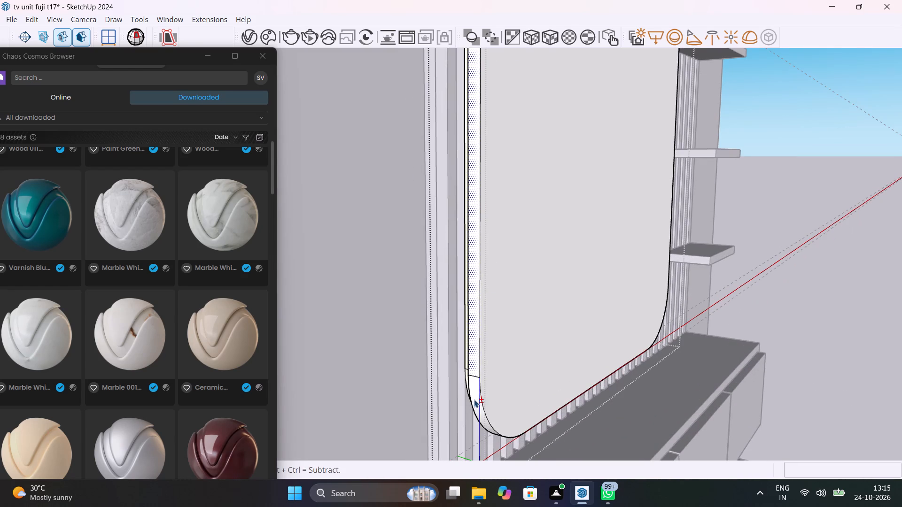
shift+click(475, 400)
scroll(505, 416, down, 1)
middle_drag(497, 413, 393, 294)
scroll(362, 274, up, 5)
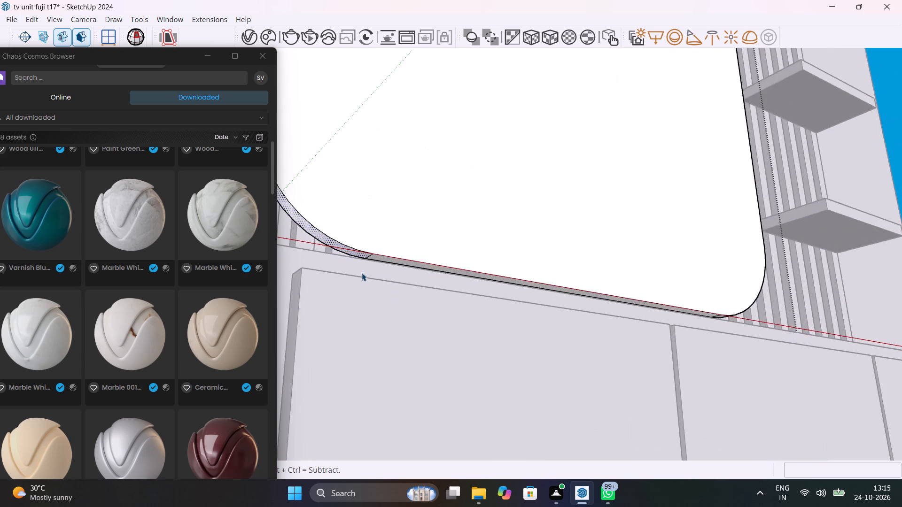
scroll(362, 273, up, 5)
middle_drag(410, 257, 417, 301)
scroll(414, 284, up, 7)
middle_drag(414, 280, 418, 271)
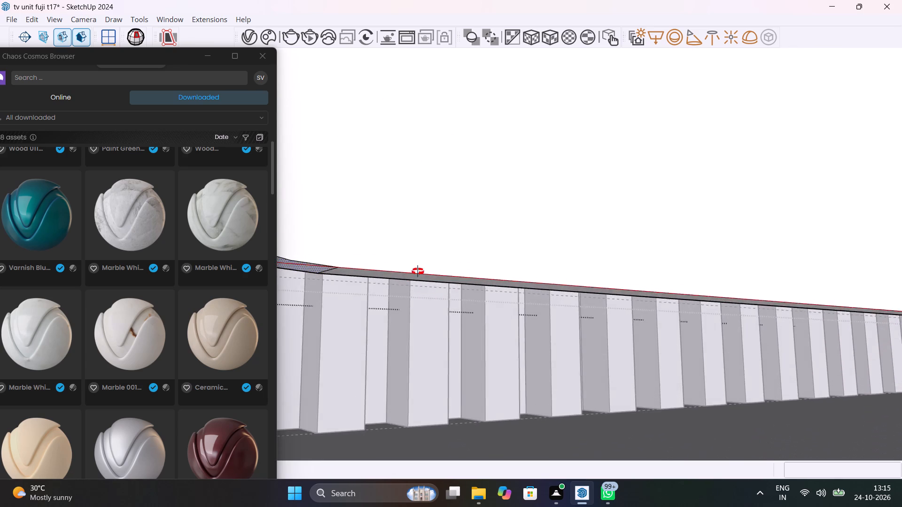
middle_drag(418, 271, 422, 266)
shift+click(422, 277)
scroll(428, 278, down, 3)
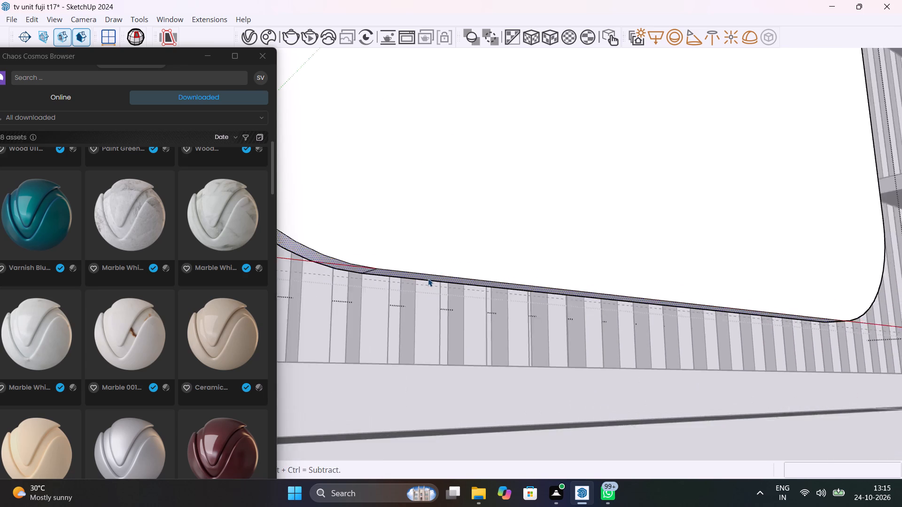
scroll(428, 278, down, 17)
middle_drag(546, 291, 156, 396)
scroll(508, 307, up, 9)
shift+click(497, 276)
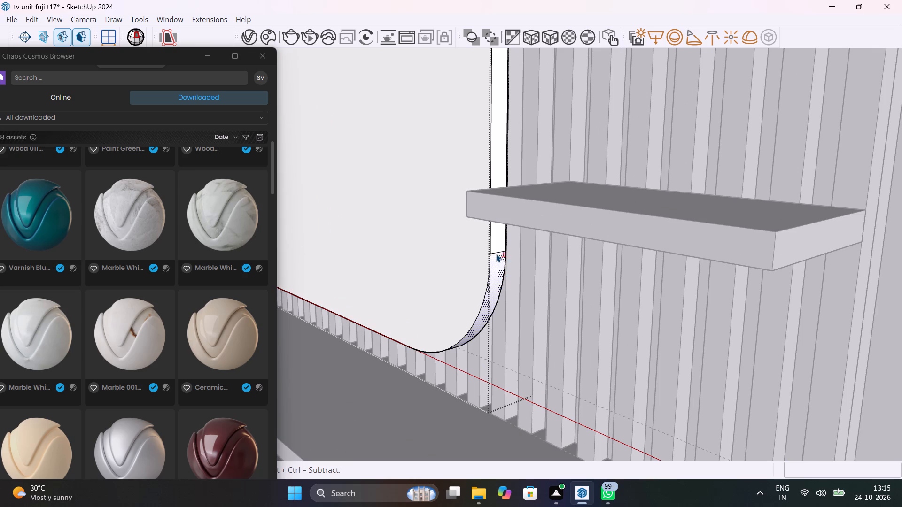
shift+click(498, 245)
scroll(501, 273, down, 14)
middle_drag(495, 261, 522, 343)
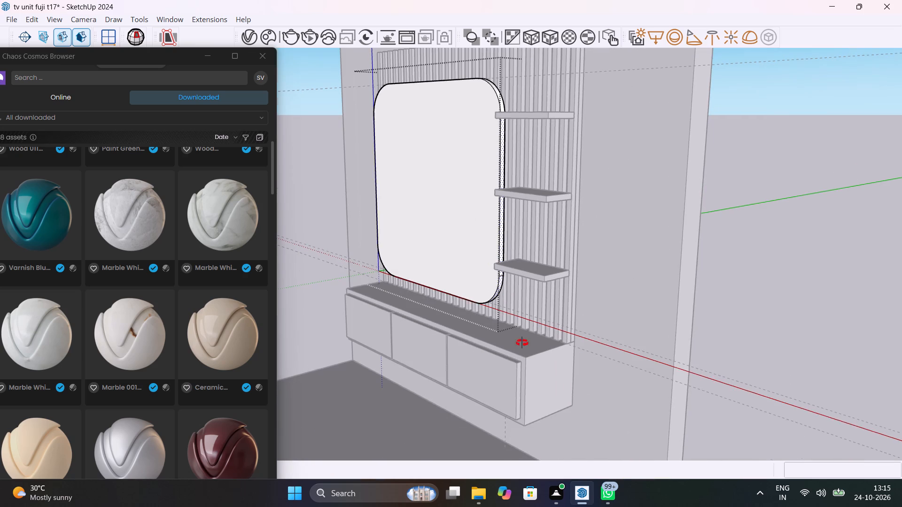
middle_drag(522, 343, 523, 347)
scroll(497, 83, up, 4)
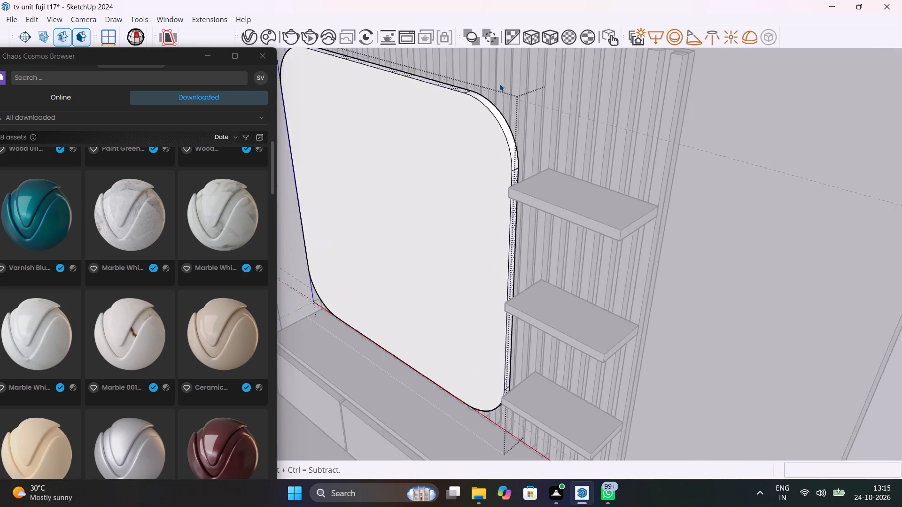
scroll(499, 84, up, 11)
shift+click(507, 140)
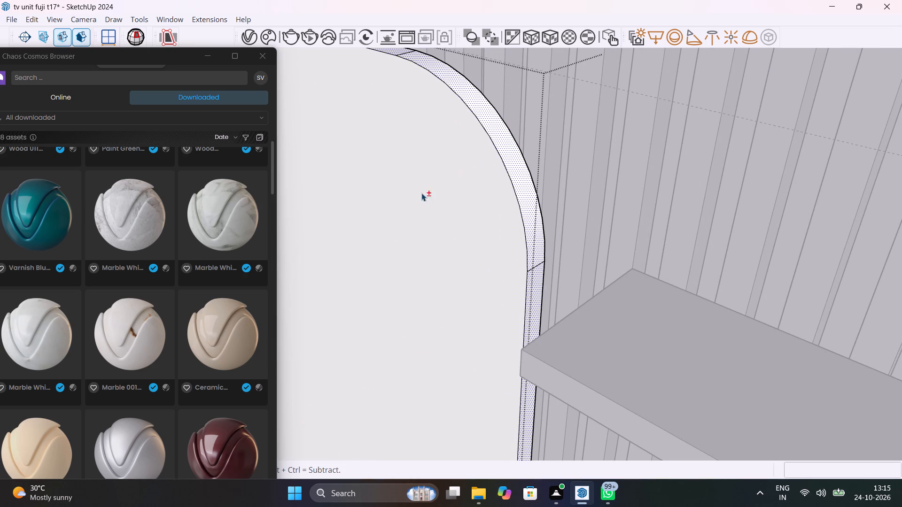
shift+click(252, 36)
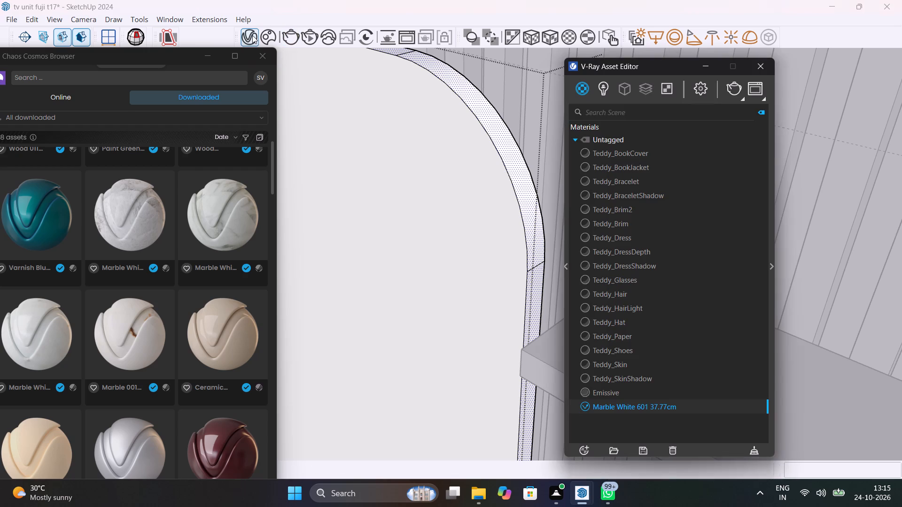
shift+right_click(646, 410)
shift+click(678, 280)
Render the rounded panel's corner in V-Ray to check the marble finish, and close the frame buffer.
click(733, 89)
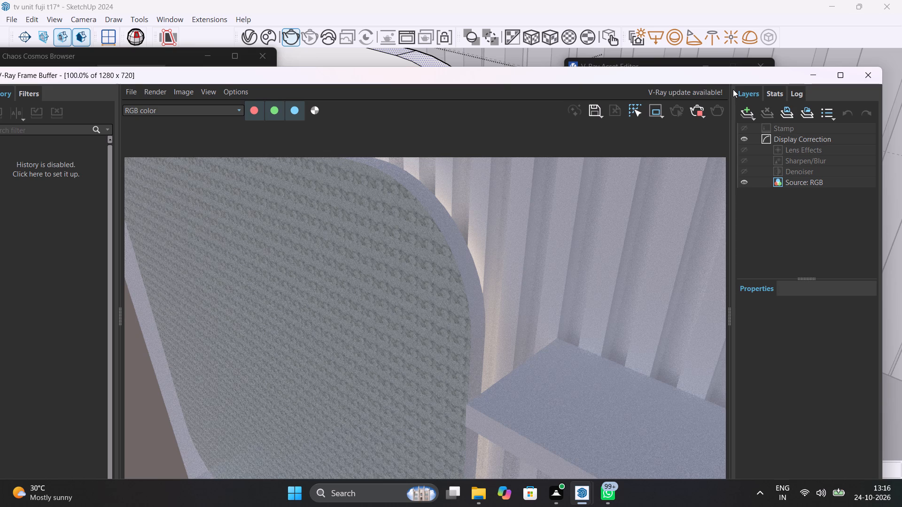
click(867, 69)
Apply V-Ray projection mapping to the panel's front face with the texture scaled to match the object's bounding box.
click(425, 223)
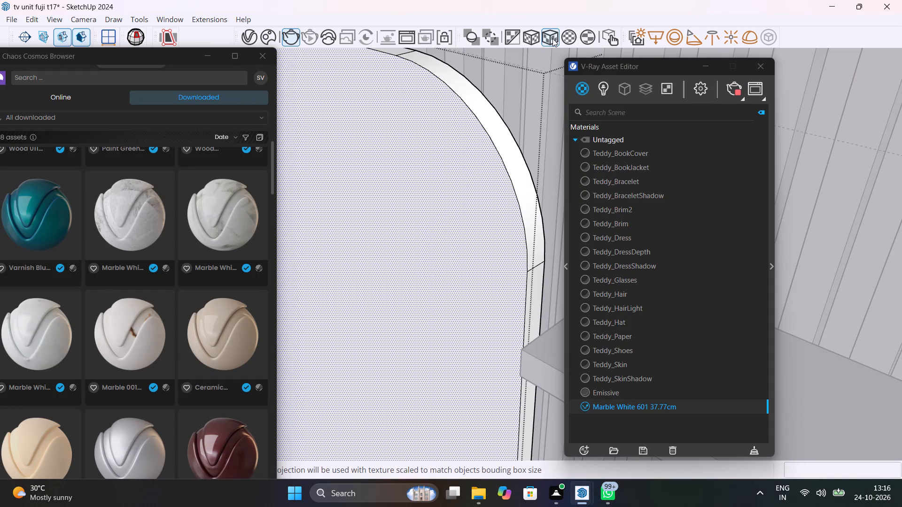
click(552, 38)
Render the panel again to check the marble texture scale, stop the render and close the frame buffer.
scroll(539, 198, down, 3)
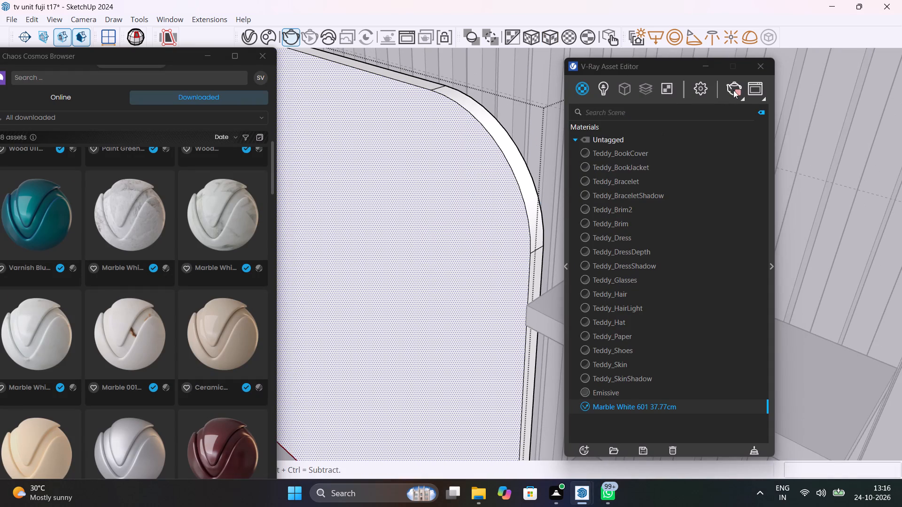
click(733, 90)
click(733, 90)
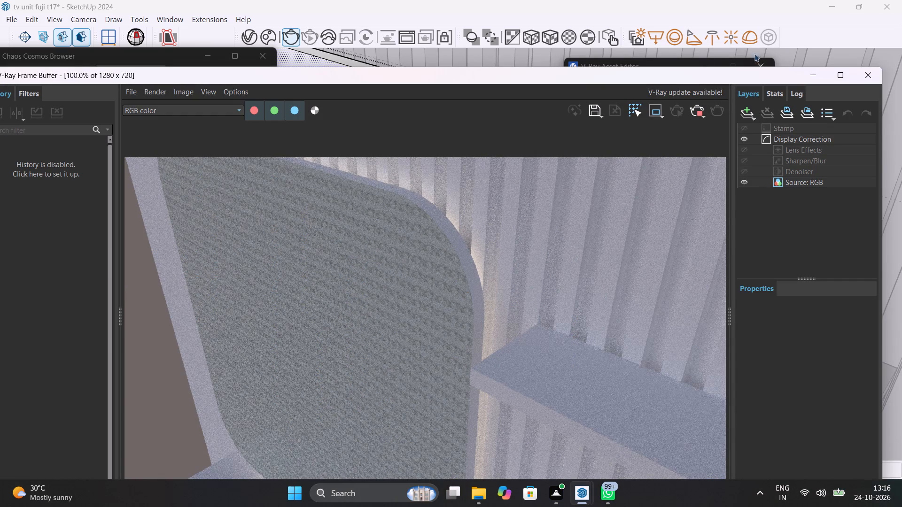
click(701, 108)
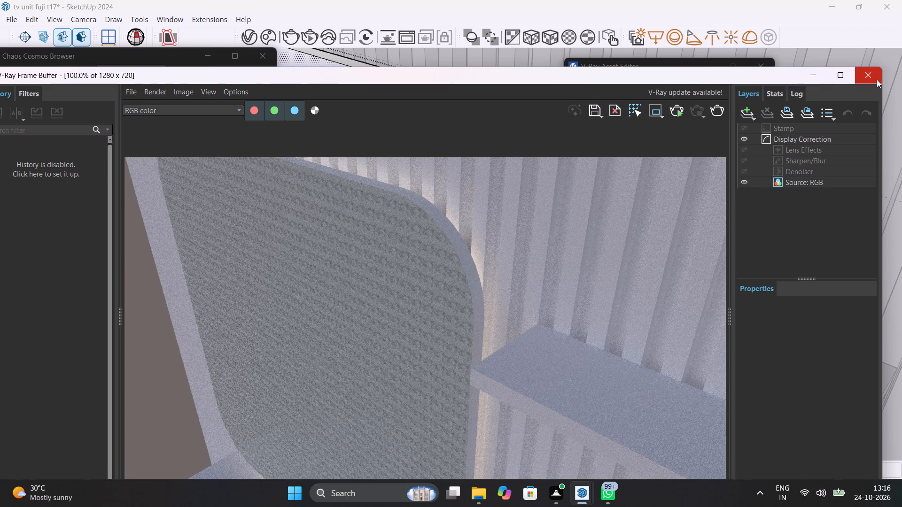
click(877, 79)
Close the V-Ray Asset Editor and exit editing of the rounded back panel.
scroll(383, 206, down, 5)
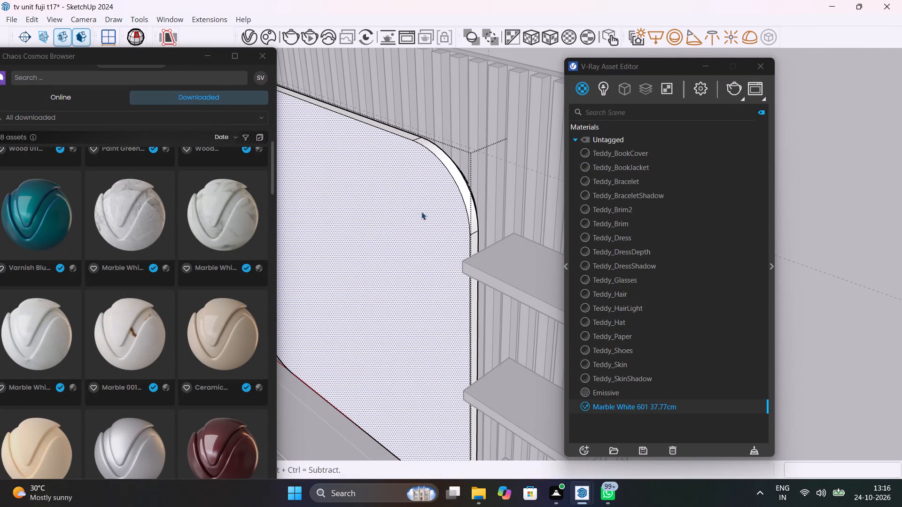
scroll(451, 198, down, 2)
click(762, 66)
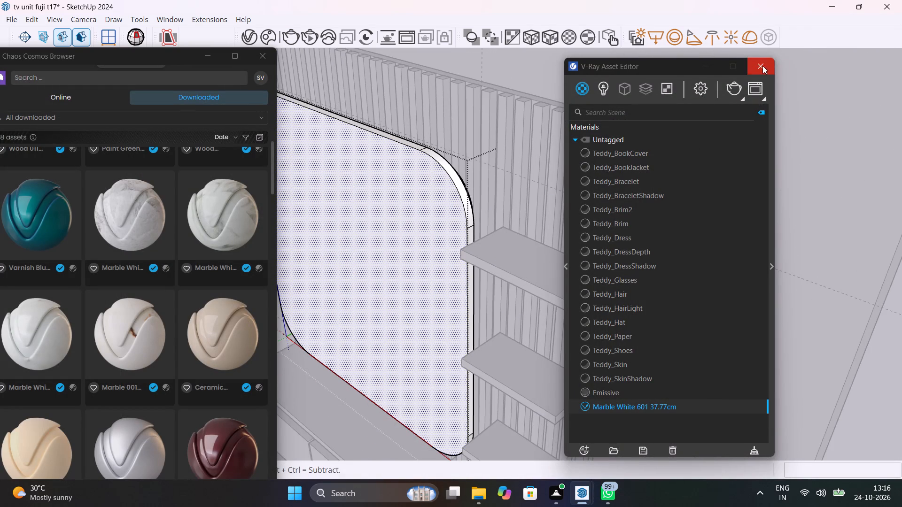
scroll(564, 205, down, 10)
click(768, 177)
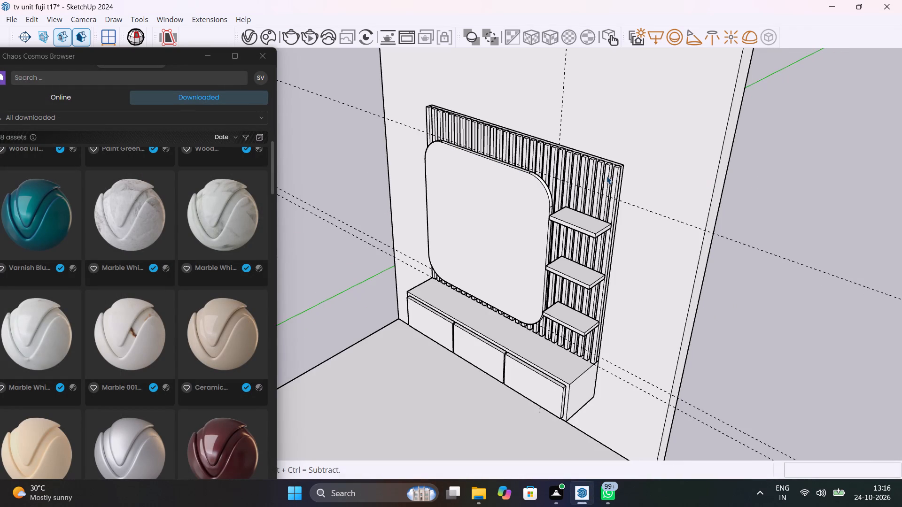
Select the slatted back panel and look through the downloaded Cosmos assets for a suitable panel finish.
scroll(134, 325, down, 6)
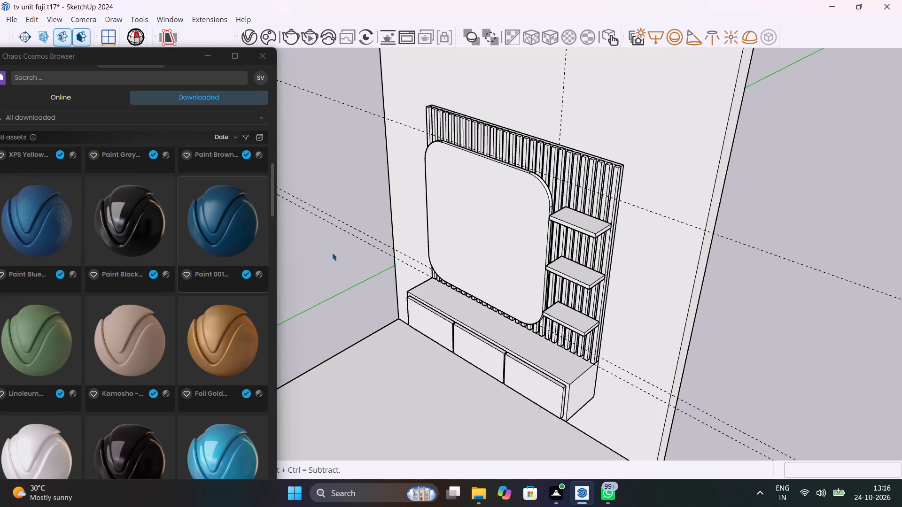
scroll(592, 171, up, 9)
click(592, 171)
scroll(592, 171, down, 4)
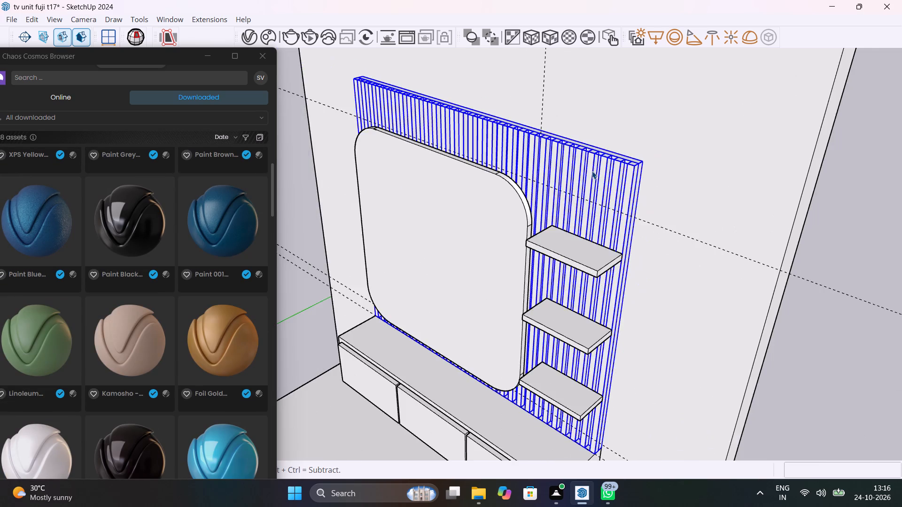
scroll(592, 171, down, 5)
scroll(238, 321, down, 10)
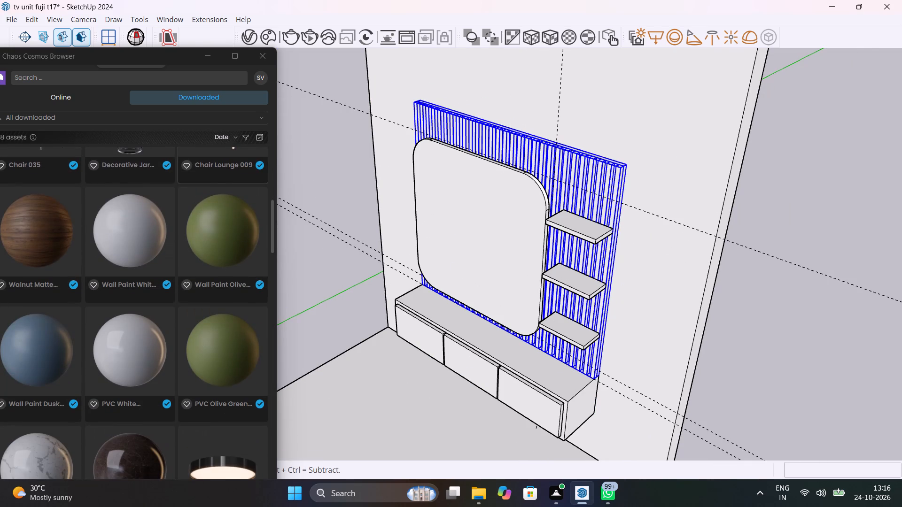
scroll(117, 326, down, 4)
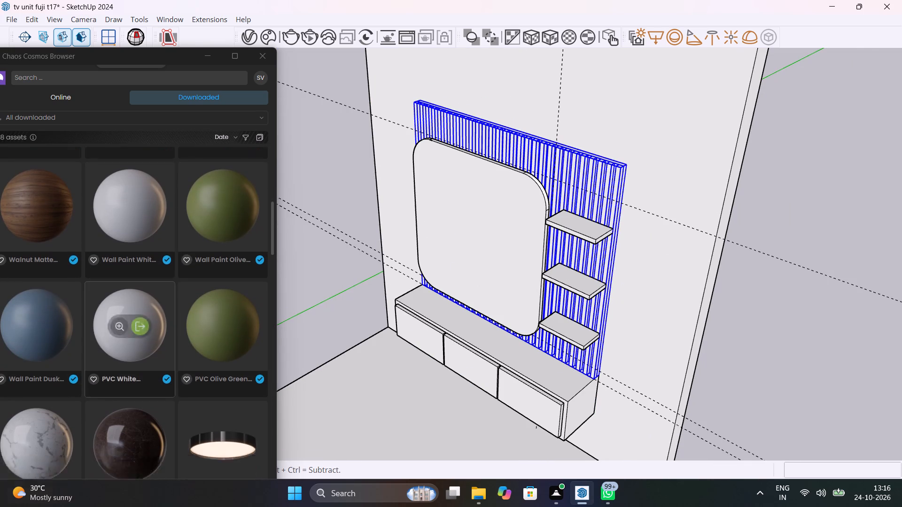
scroll(117, 325, down, 13)
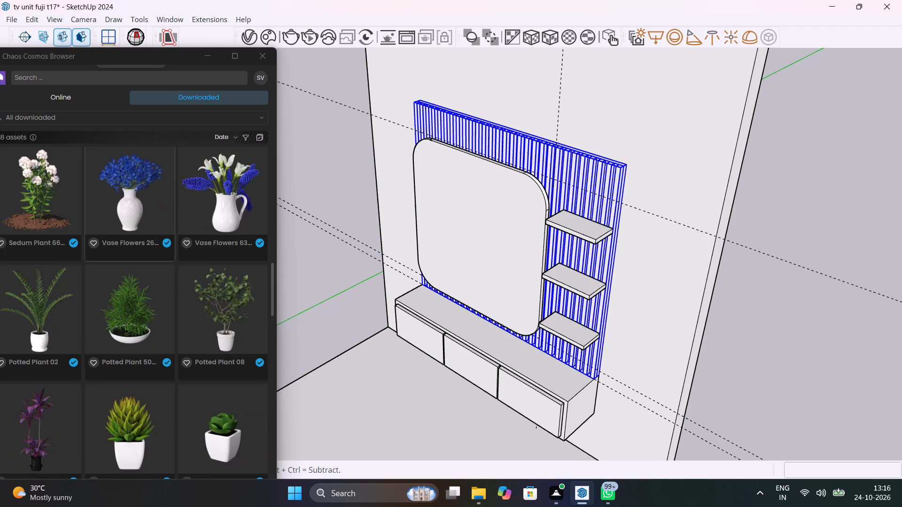
scroll(117, 325, down, 19)
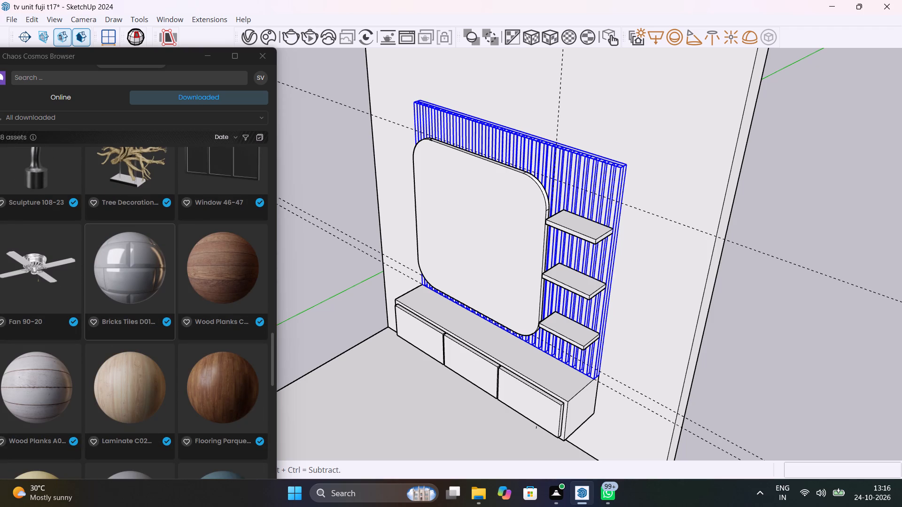
scroll(197, 410, down, 3)
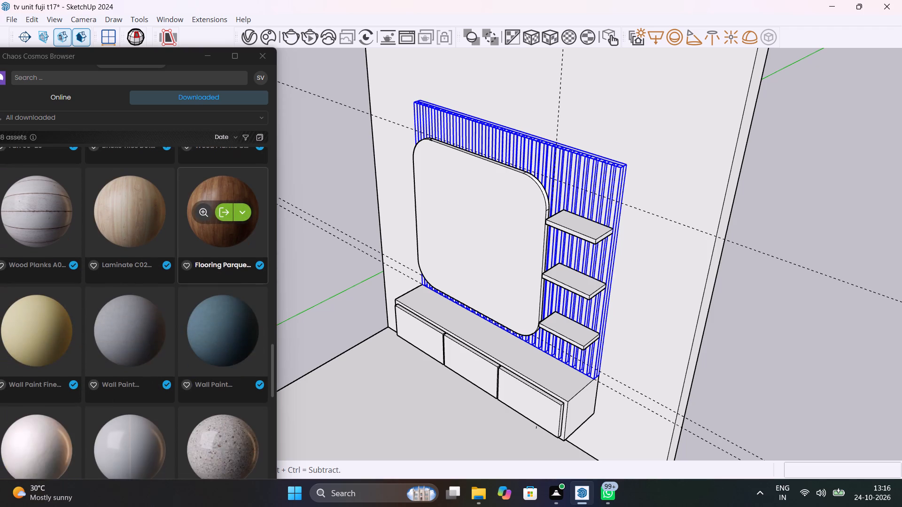
scroll(197, 410, down, 12)
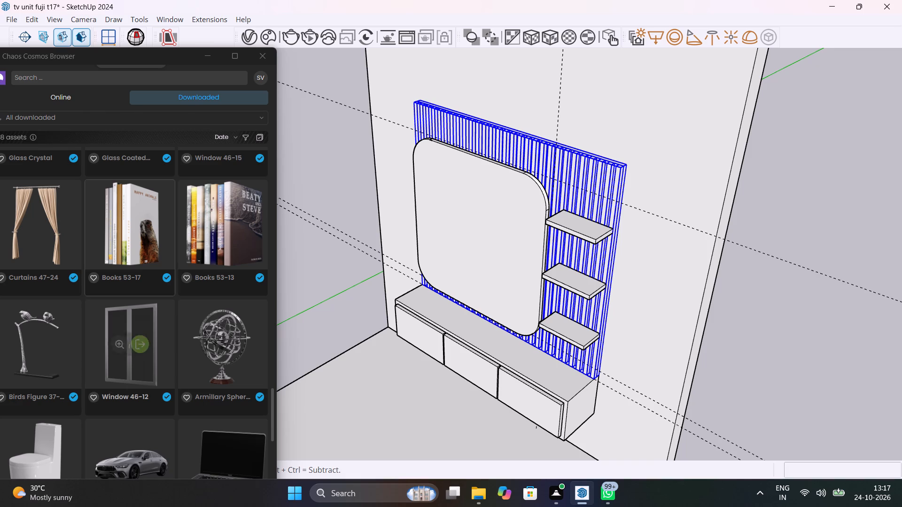
Search the online Cosmos library for "walnut wood" and look over the available materials.
click(89, 89)
click(68, 93)
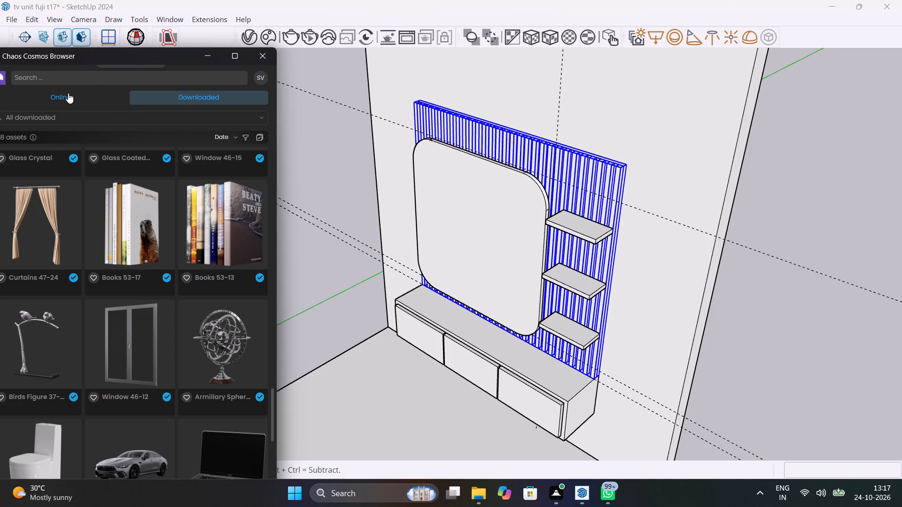
click(86, 77)
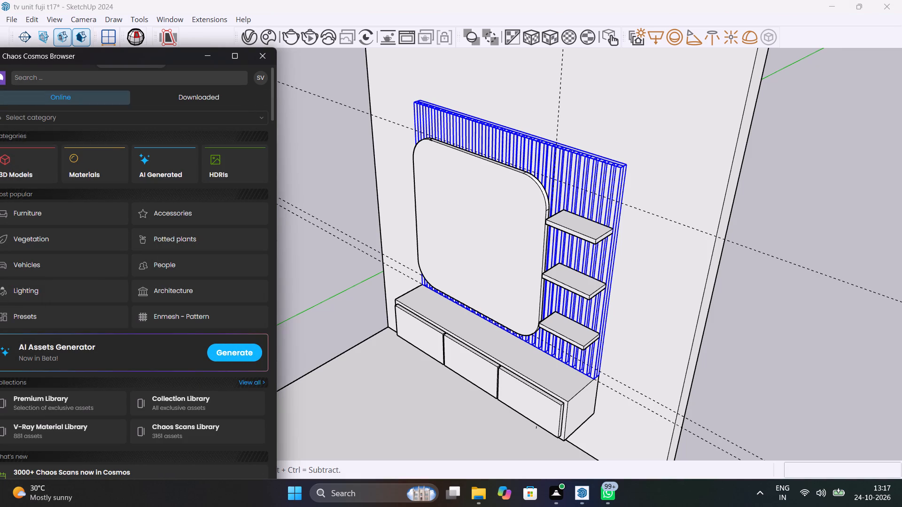
key(w)
key(a)
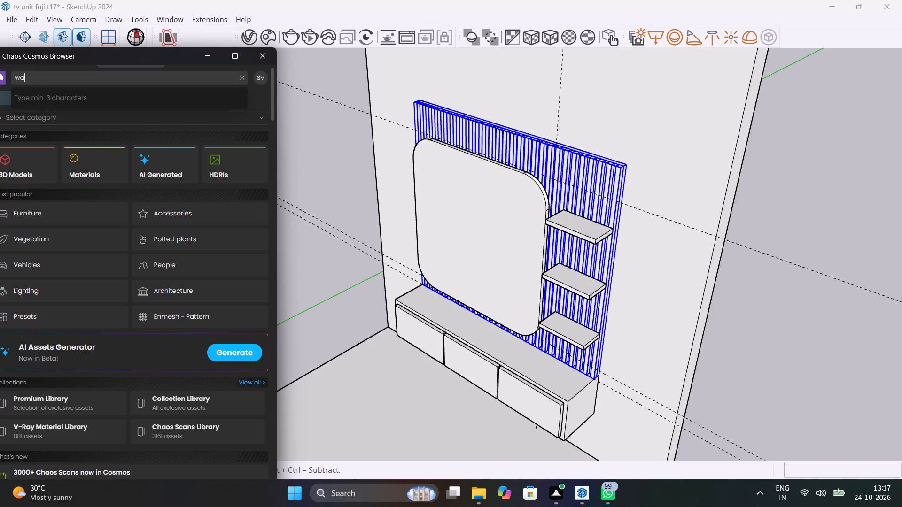
key(l)
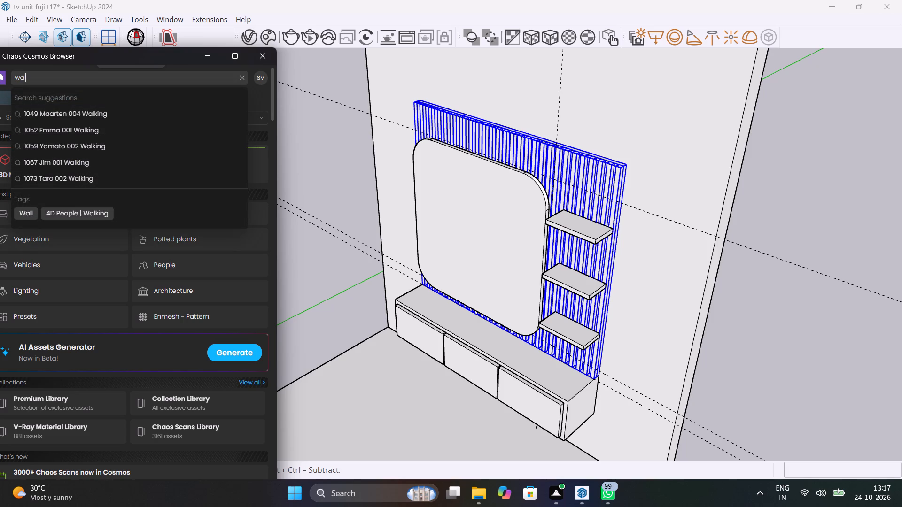
text(nut)
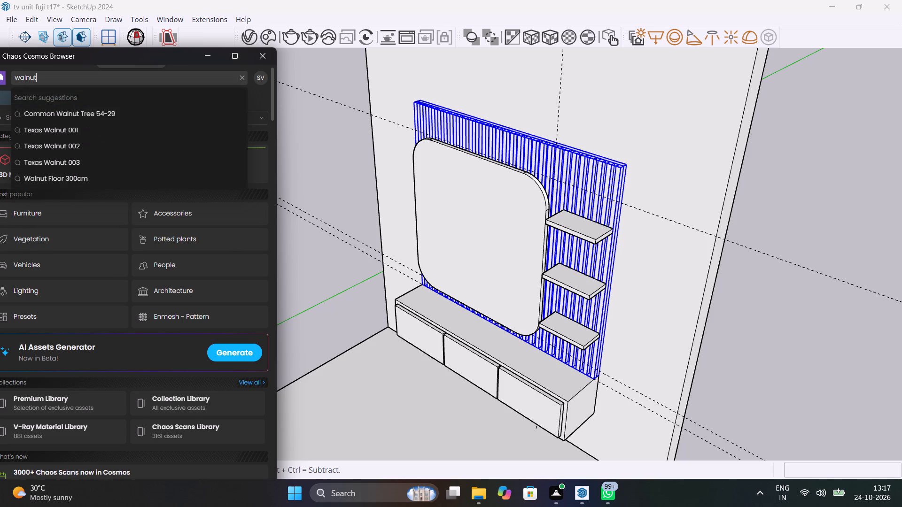
key(space)
text(wo)
text(od)
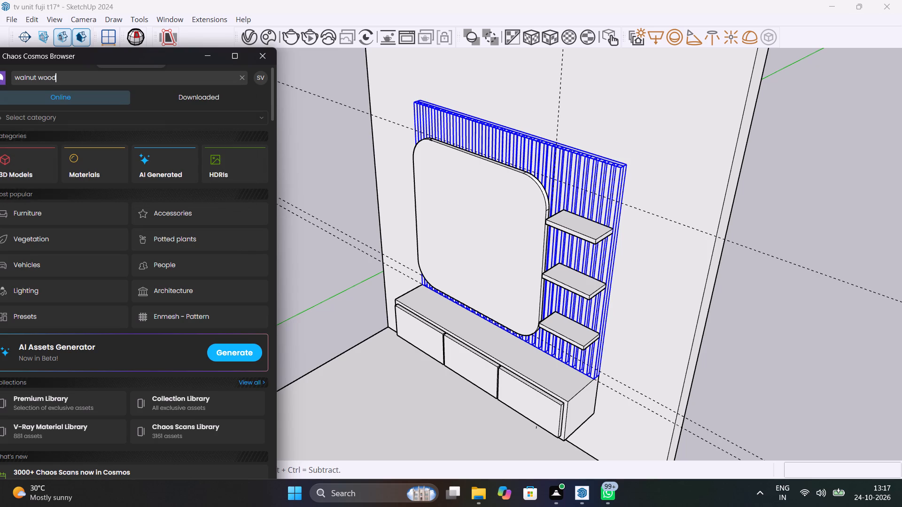
key(Return)
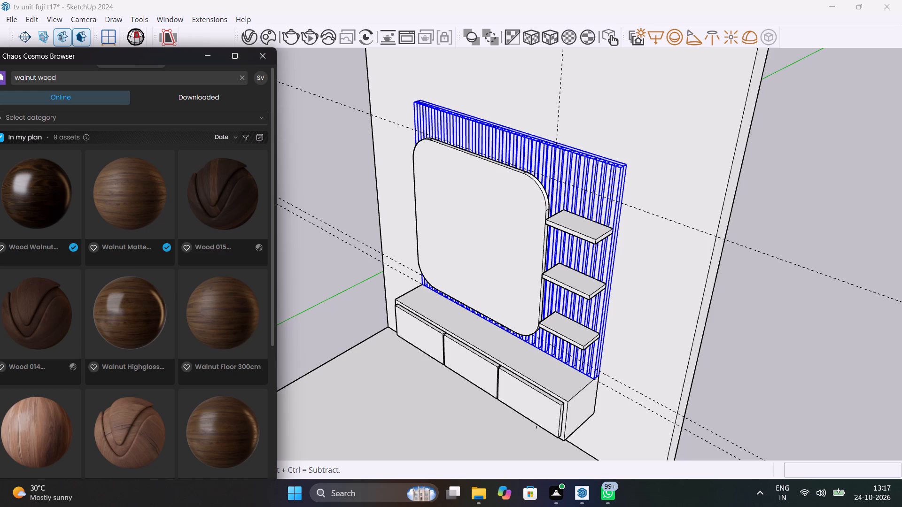
scroll(107, 297, down, 1)
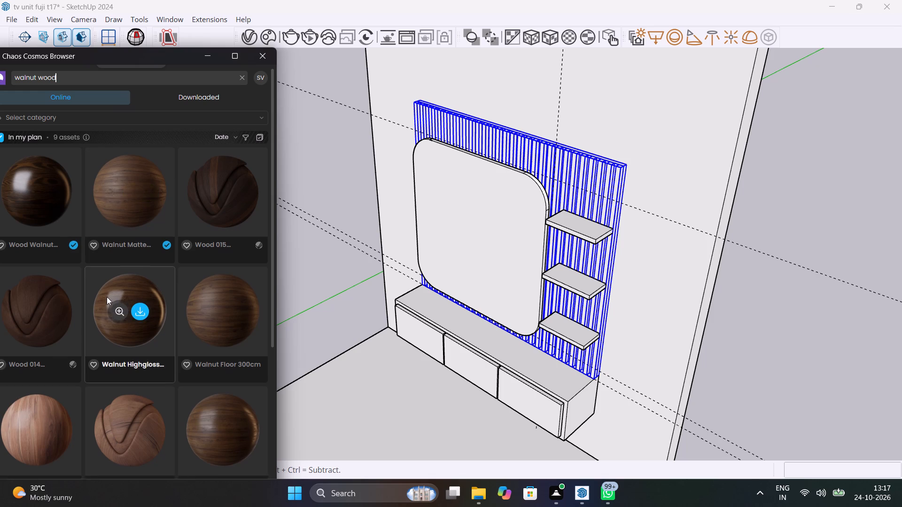
scroll(107, 297, down, 1)
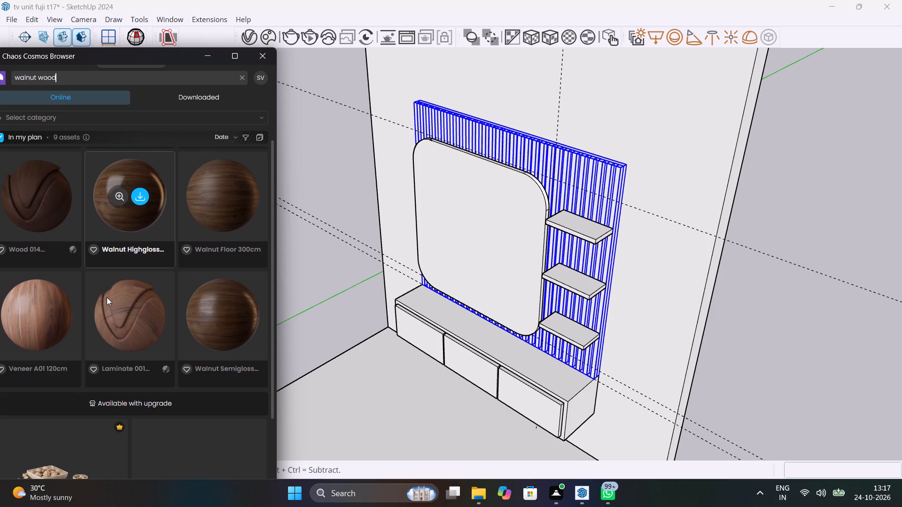
scroll(107, 297, up, 2)
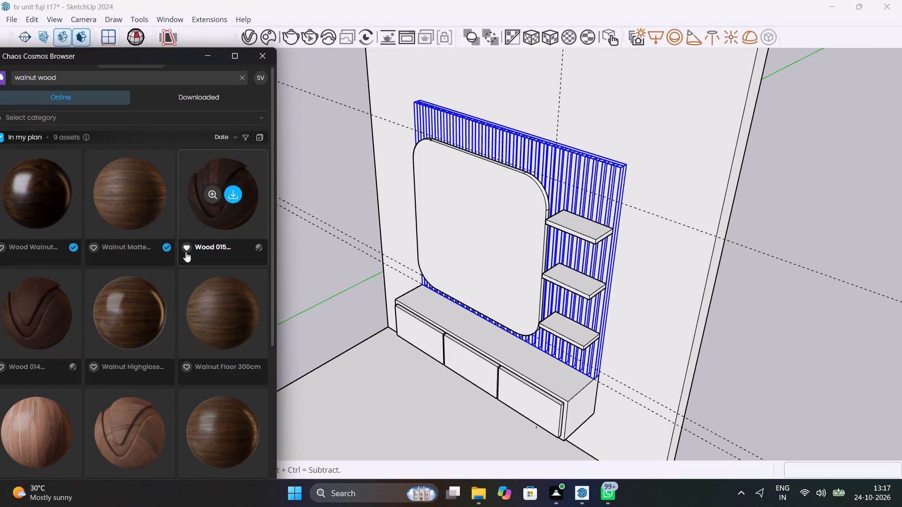
Refine the Cosmos search to "walnut wood salt".
click(81, 81)
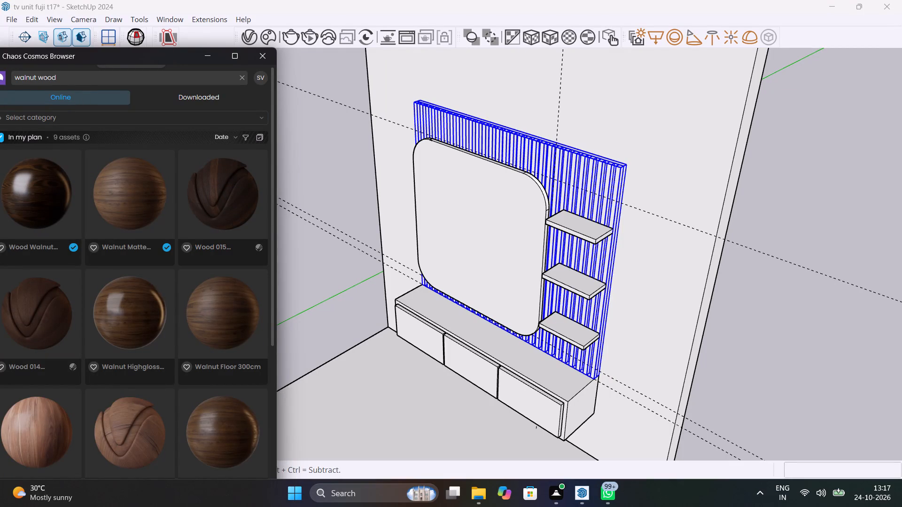
key(space)
text(sal)
key(t)
key(Return)
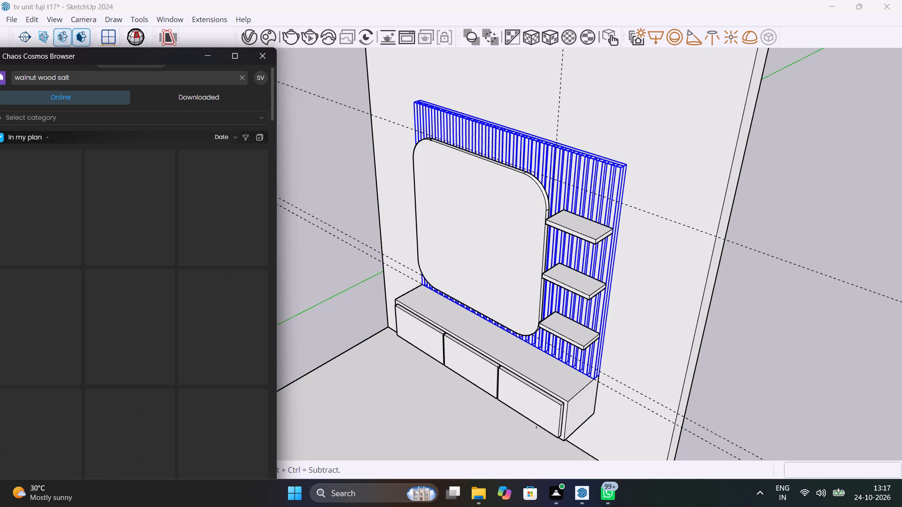
Replace the Cosmos search with "wood salt" and look through the results.
key(BackSpace)
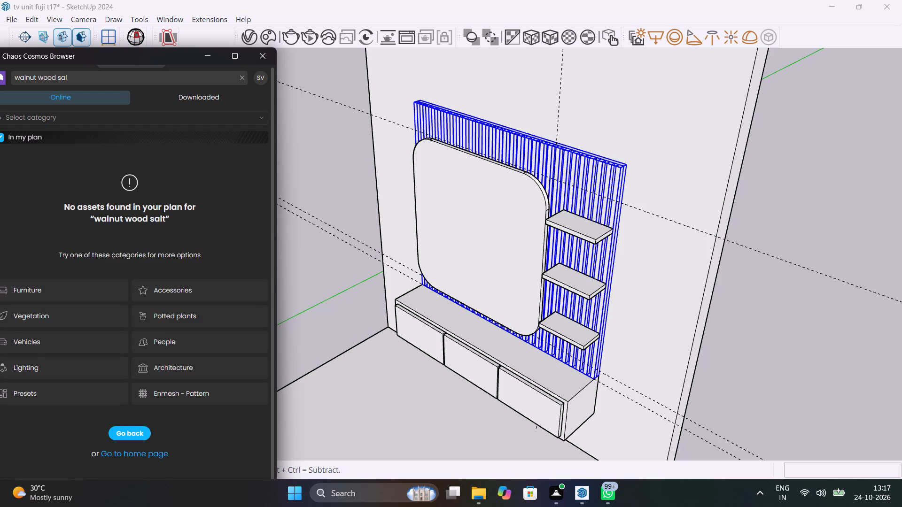
key(BackSpace)
key(BackSpace)
key(BackSpace)
key(BackSpace)
key(BackSpace)
key(BackSpace)
key(BackSpace)
key(BackSpace)
key(BackSpace)
key(BackSpace)
key(BackSpace)
key(BackSpace)
key(BackSpace)
key(BackSpace)
key(BackSpace)
key(BackSpace)
key(BackSpace)
key(BackSpace)
key(BackSpace)
key(BackSpace)
key(BackSpace)
key(BackSpace)
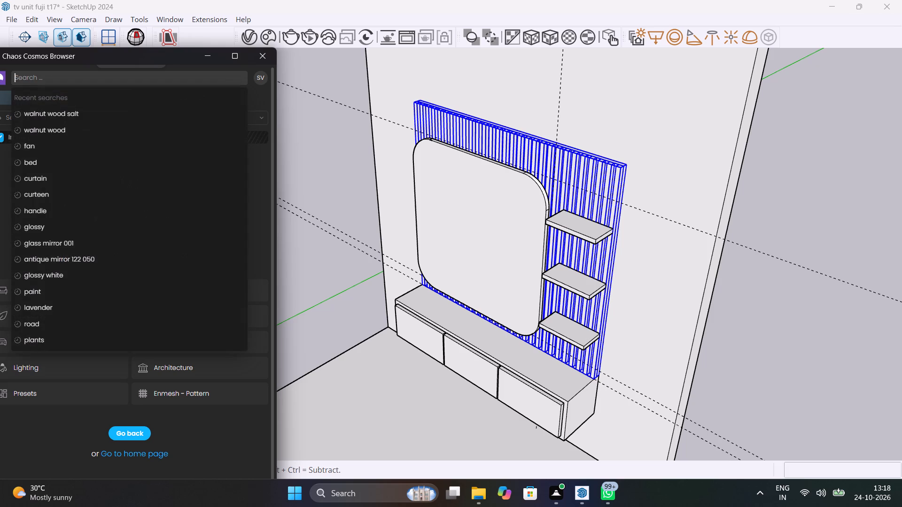
text(wood sa)
text(lu)
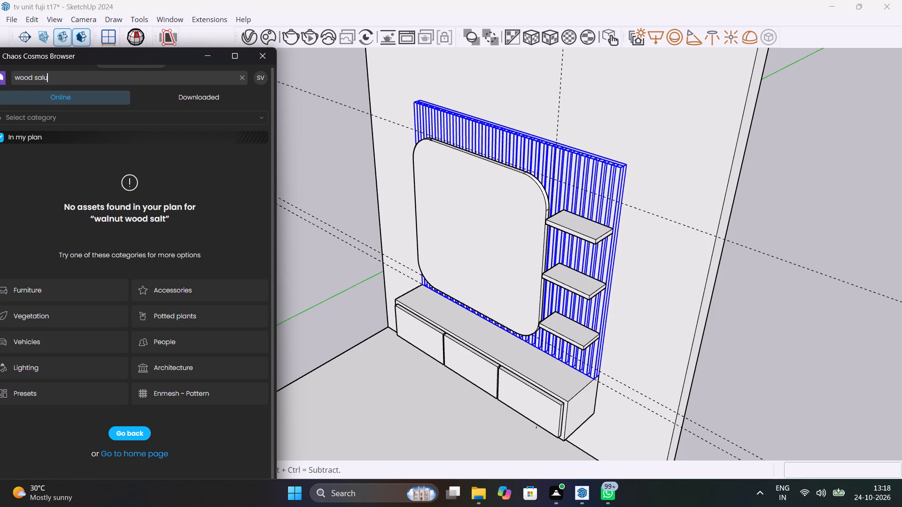
key(BackSpace)
key(t)
key(Return)
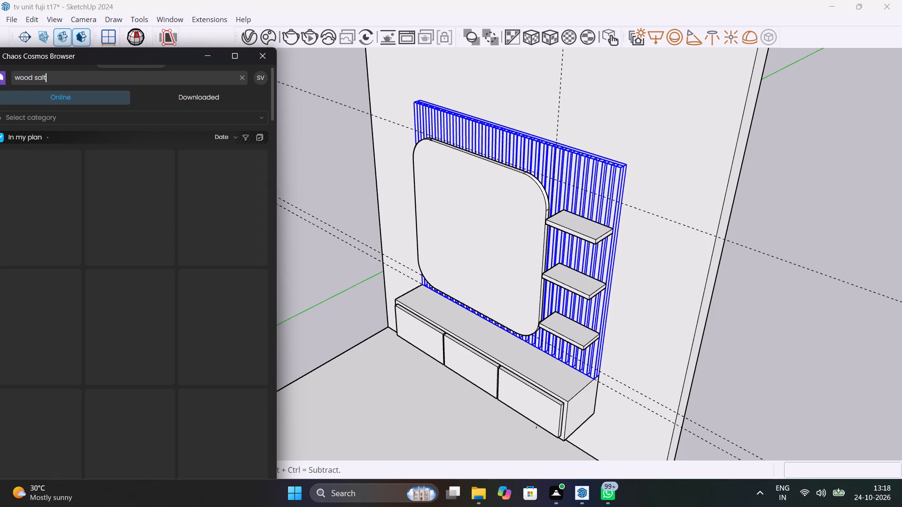
key(Down)
key(Up)
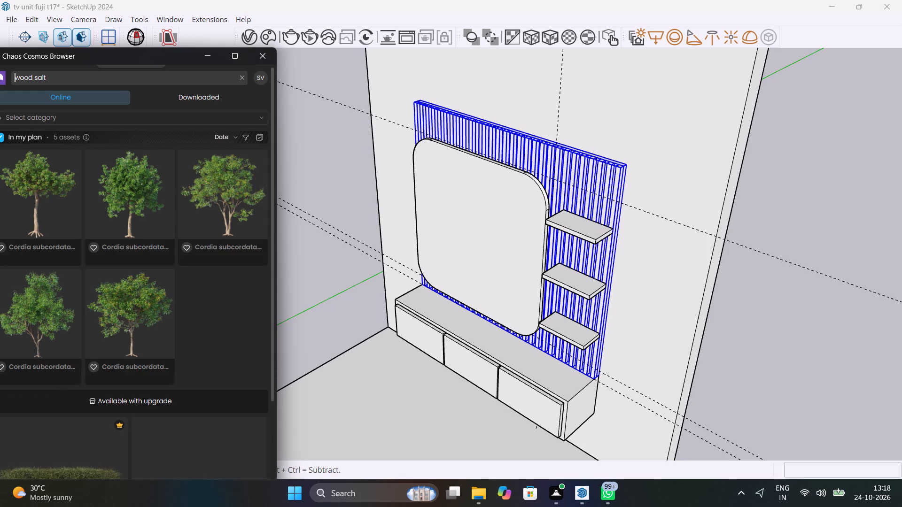
scroll(81, 206, down, 12)
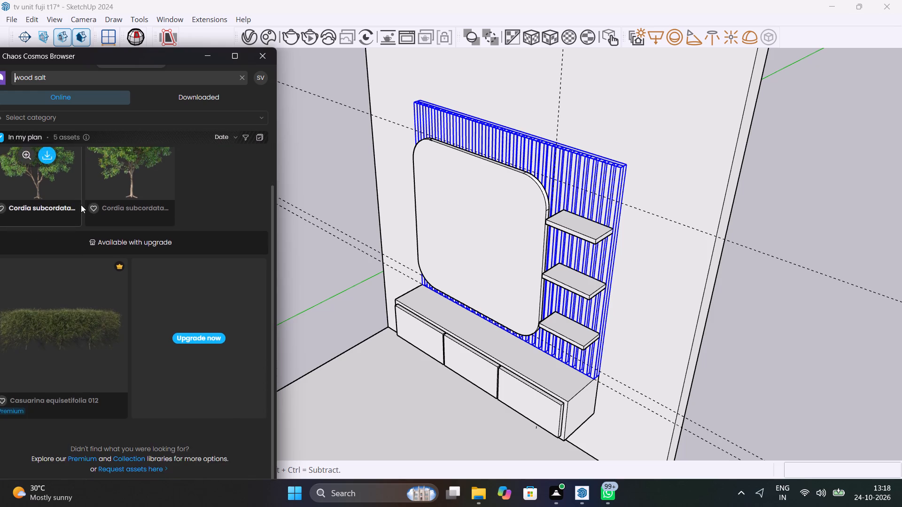
scroll(81, 205, up, 12)
Search the Cosmos library for "walnut wood" again and import the Walnut Matte material into the scene.
click(78, 79)
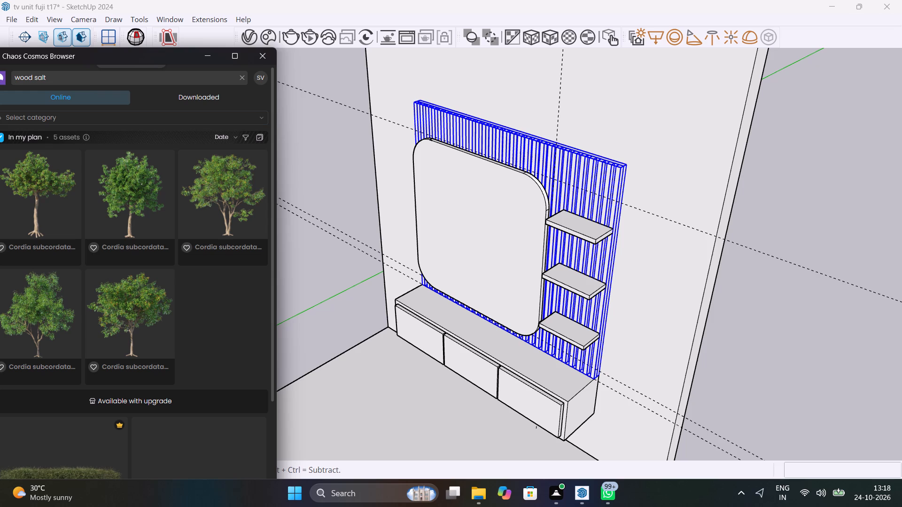
key(BackSpace)
key(BackSpace)
key(BackSpace)
key(BackSpace)
key(BackSpace)
key(BackSpace)
key(BackSpace)
key(BackSpace)
key(BackSpace)
key(BackSpace)
key(BackSpace)
key(BackSpace)
key(BackSpace)
key(BackSpace)
key(BackSpace)
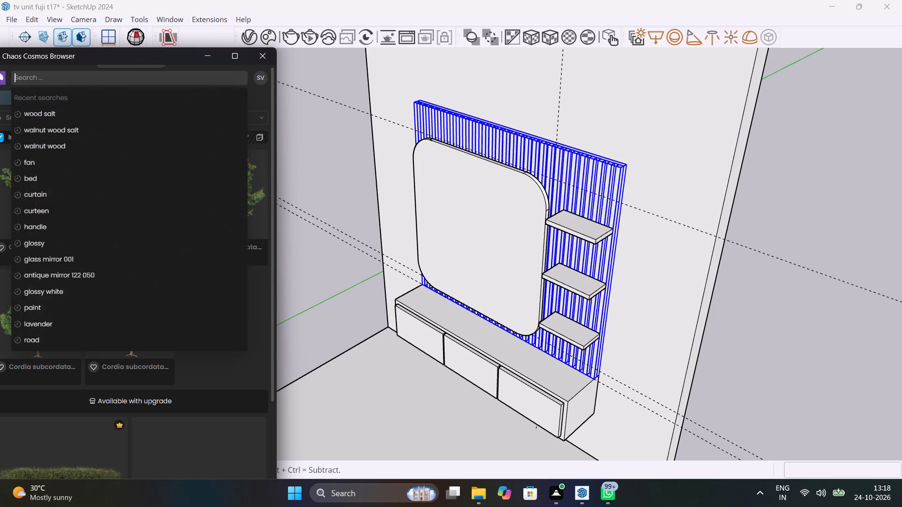
text(walnut)
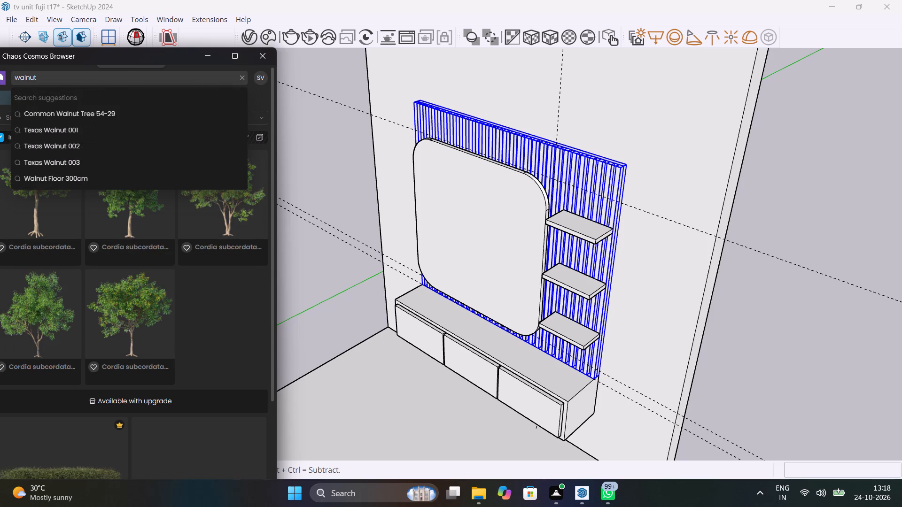
key(space)
text(wood)
key(Return)
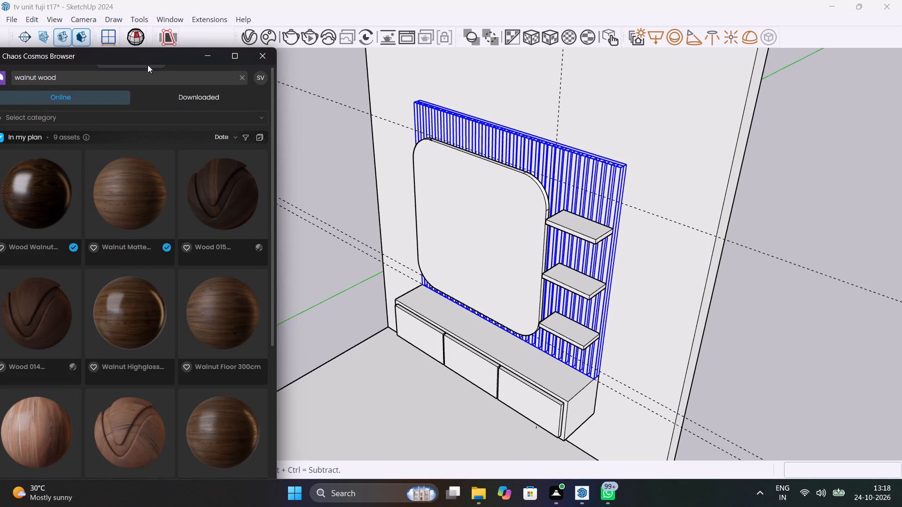
click(129, 195)
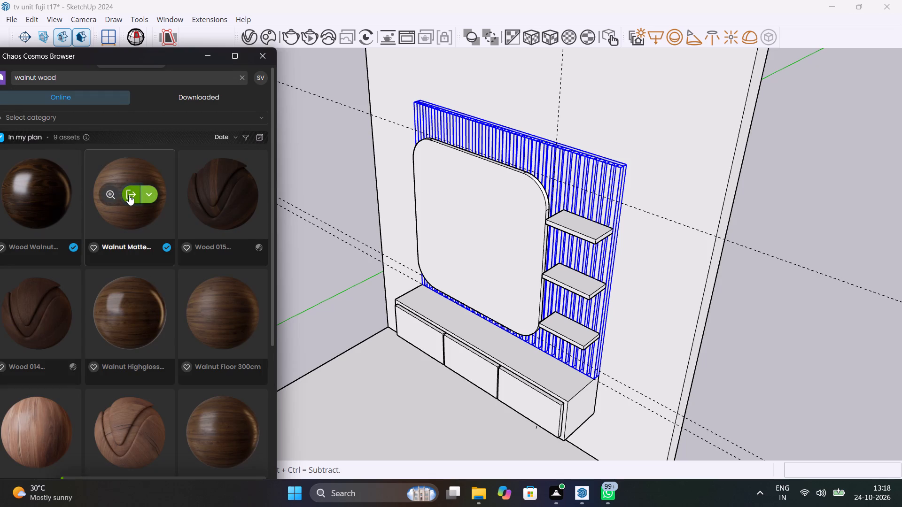
Apply the Walnut Matte 300cm material to the selected slatted panel from the V-Ray Asset Editor.
click(244, 38)
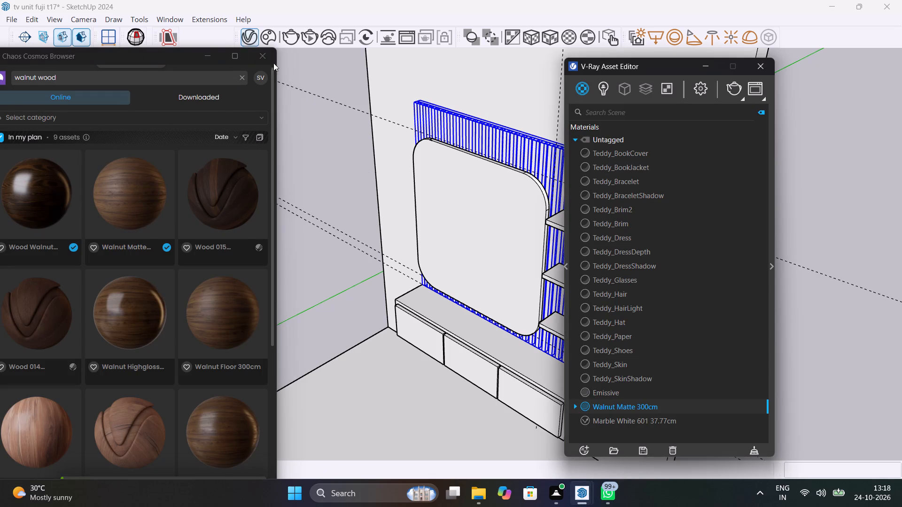
right_click(625, 405)
click(669, 273)
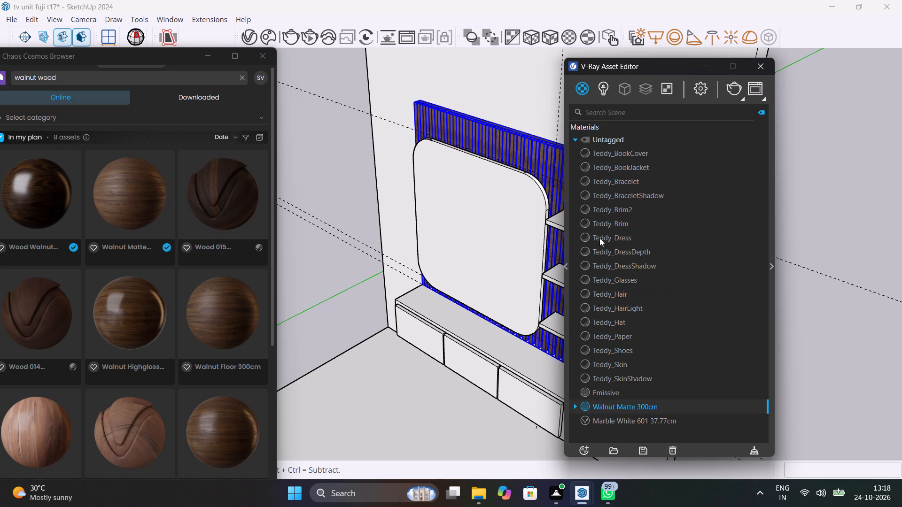
Inspect the walnut finish on the slatted panel from several angles and check the remaining walnut wood results in Cosmos.
click(826, 229)
scroll(500, 153, up, 4)
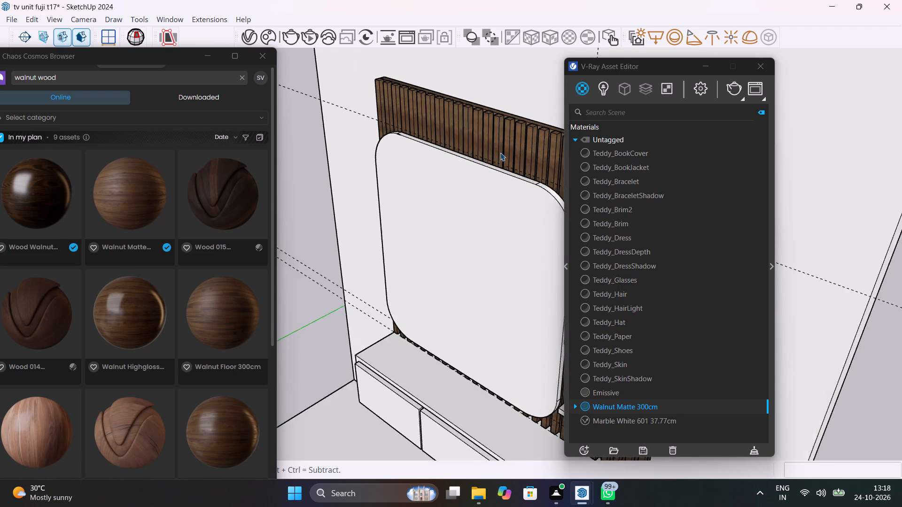
scroll(500, 153, up, 2)
middle_drag(509, 174, 552, 135)
scroll(513, 174, up, 1)
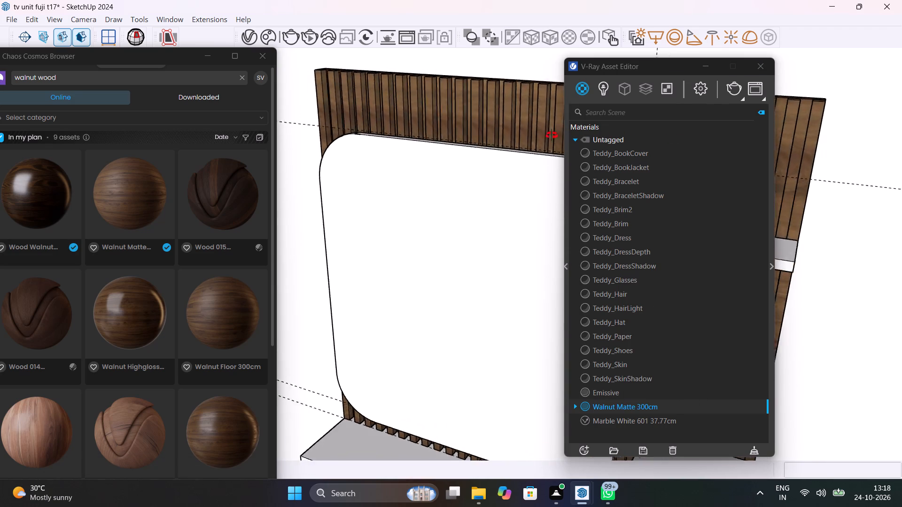
middle_drag(552, 135, 420, 187)
scroll(109, 313, down, 4)
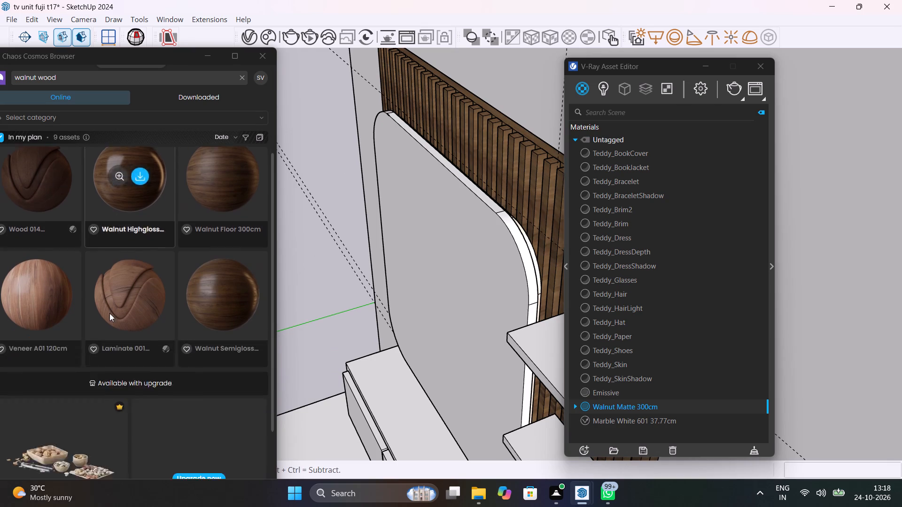
scroll(109, 313, up, 7)
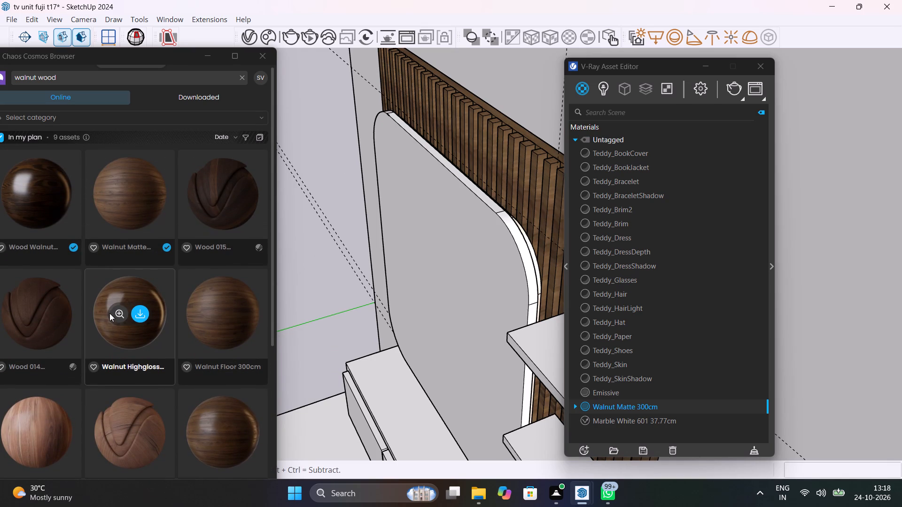
Replace the Cosmos search with "wood".
click(86, 77)
key(BackSpace)
key(BackSpace)
key(BackSpace)
key(BackSpace)
key(BackSpace)
key(BackSpace)
key(BackSpace)
key(BackSpace)
key(BackSpace)
key(BackSpace)
key(BackSpace)
key(BackSpace)
key(BackSpace)
key(BackSpace)
key(BackSpace)
key(BackSpace)
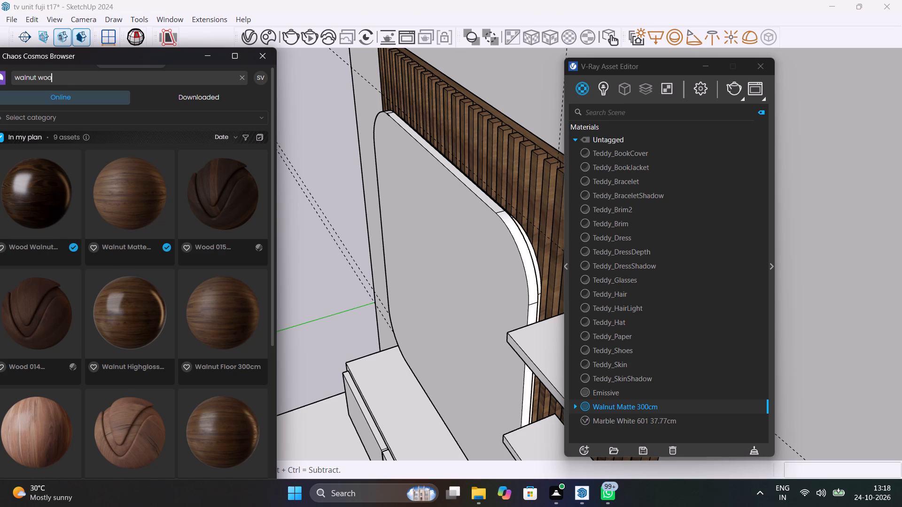
text(wood)
key(Return)
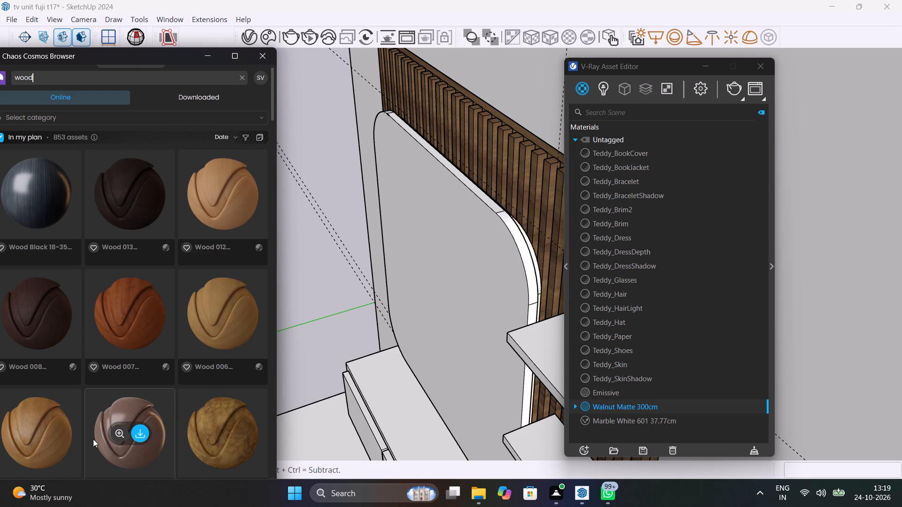
Find the Wood Teak 33-35 100cm material among the Cosmos wood results and import it into the scene.
scroll(130, 434, down, 3)
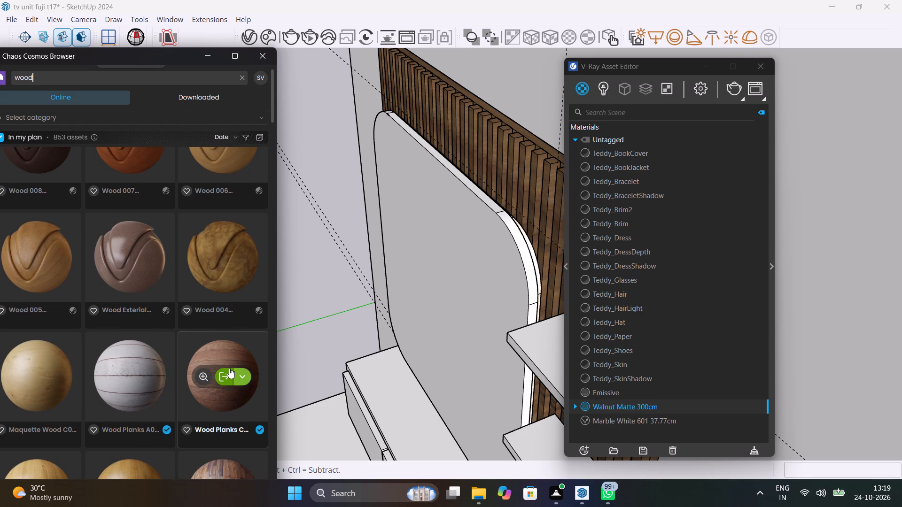
scroll(229, 368, down, 2)
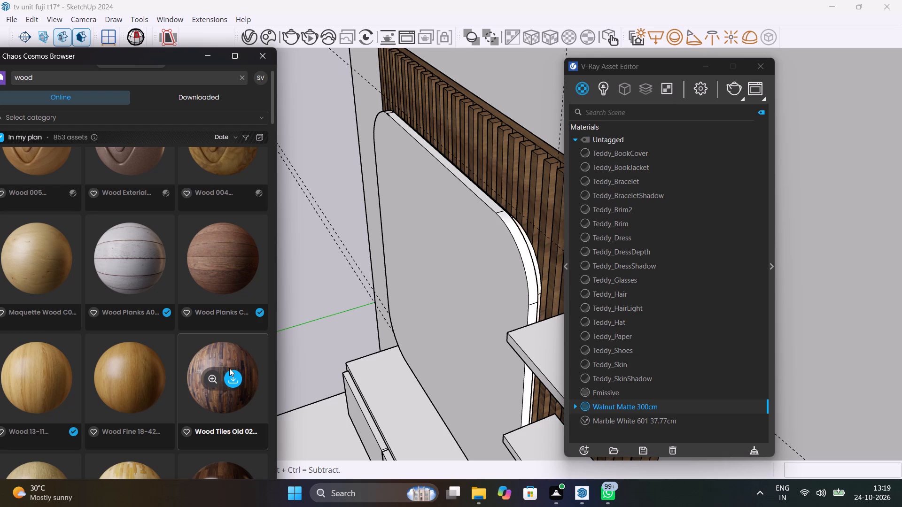
scroll(229, 368, up, 2)
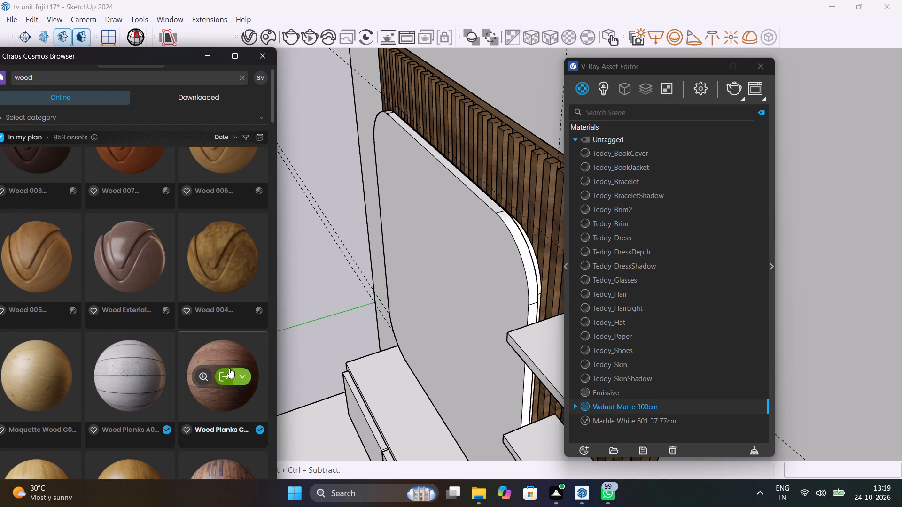
scroll(229, 368, up, 1)
scroll(229, 368, down, 6)
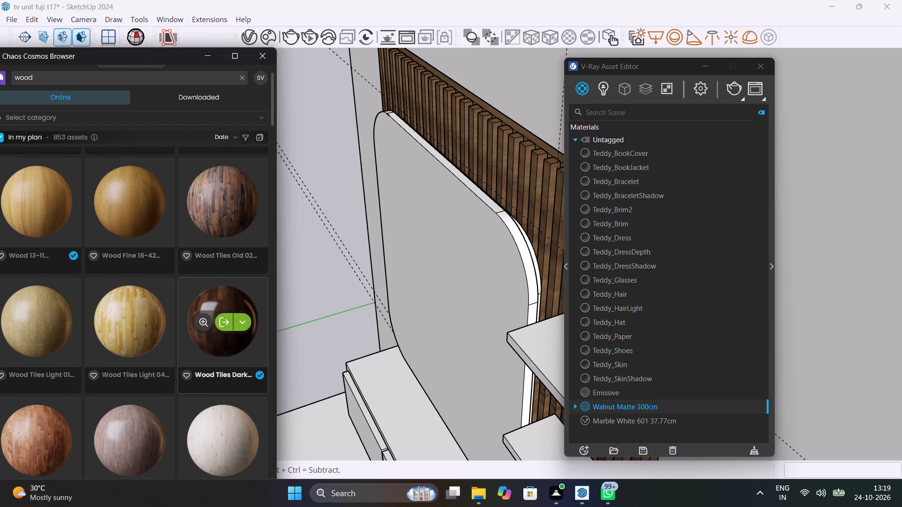
scroll(229, 368, down, 8)
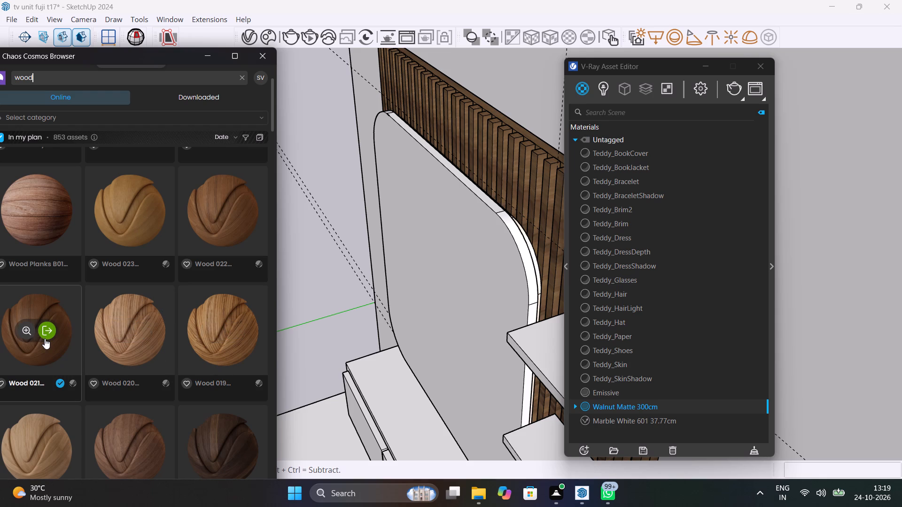
scroll(103, 371, down, 3)
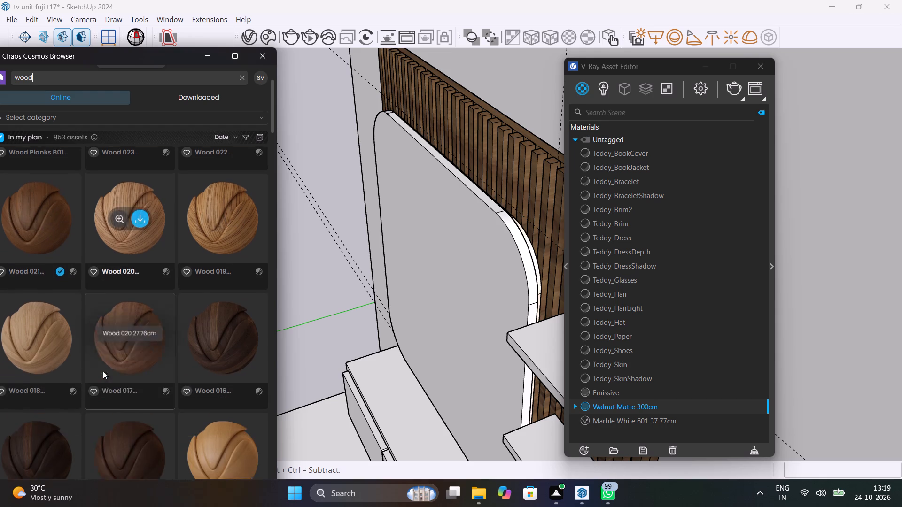
scroll(103, 371, down, 5)
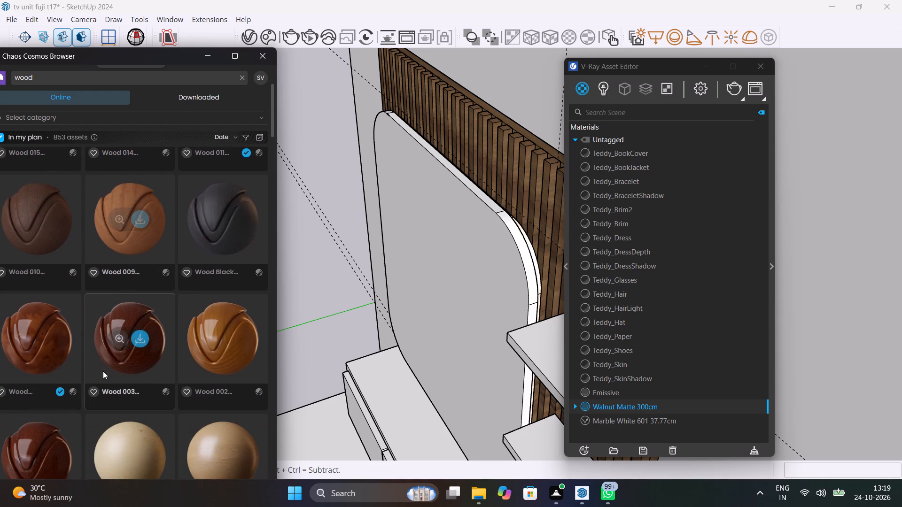
scroll(103, 371, down, 5)
scroll(103, 371, up, 5)
scroll(103, 371, down, 9)
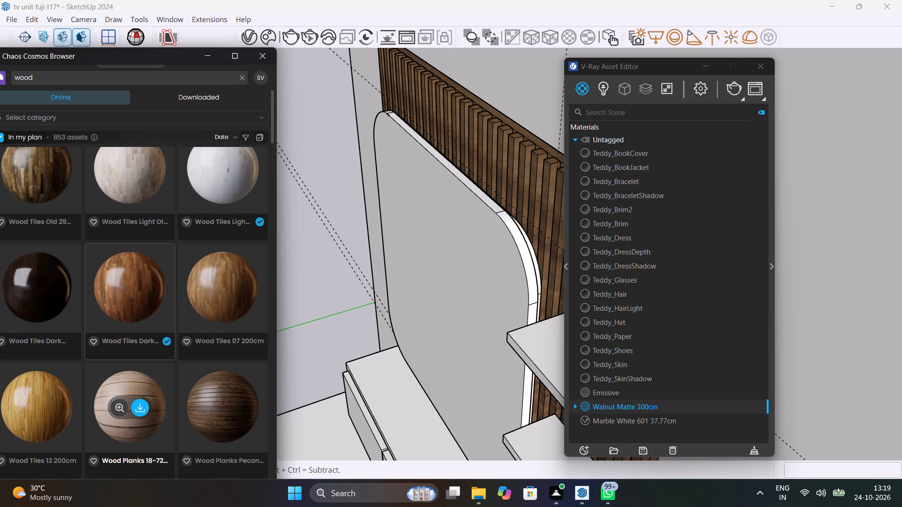
scroll(137, 345, down, 4)
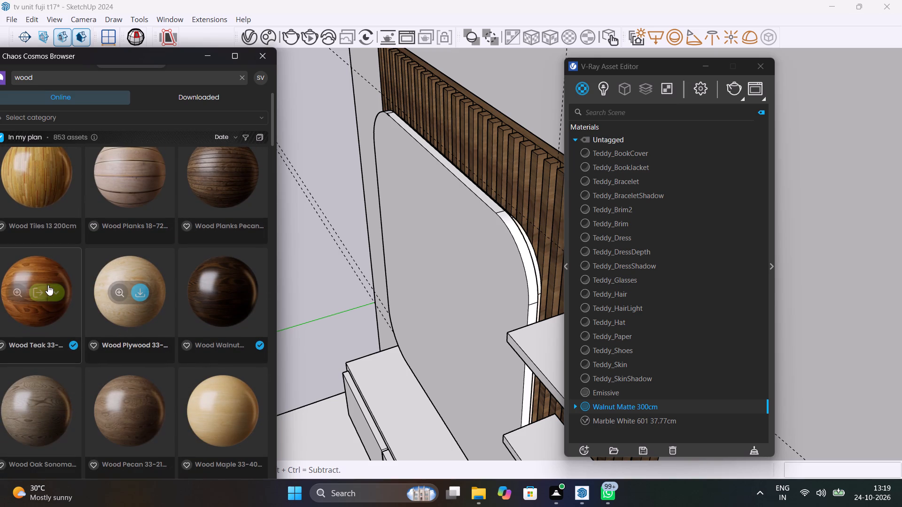
click(32, 290)
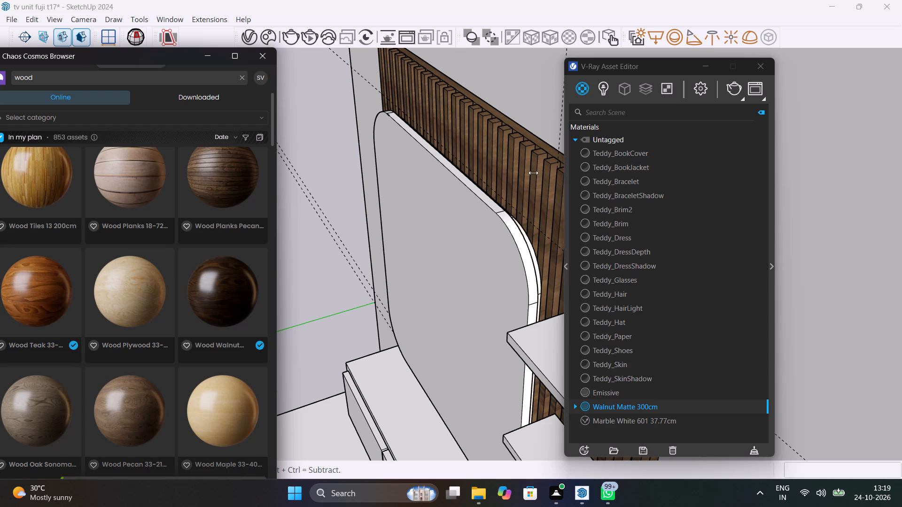
Apply the Wood Teak 33-35 100cm material to the slatted panel and check it from the front and the side.
click(528, 167)
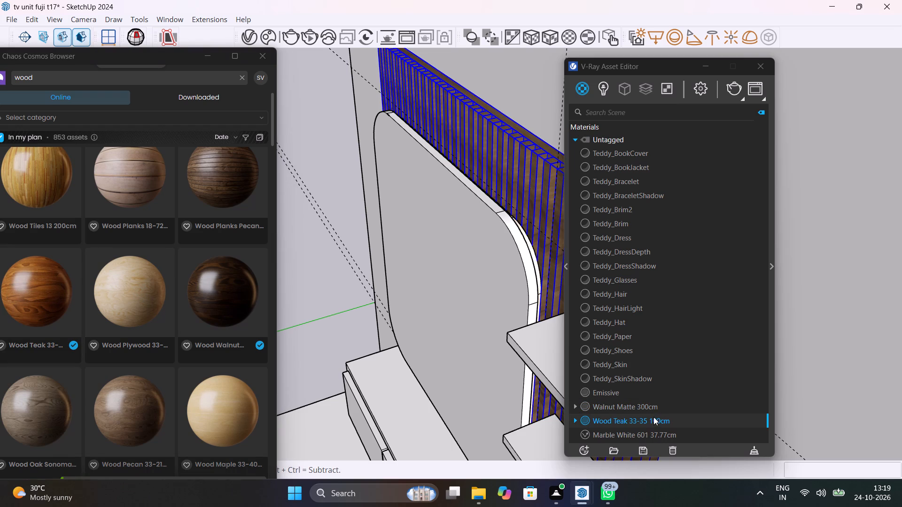
right_click(653, 416)
click(690, 286)
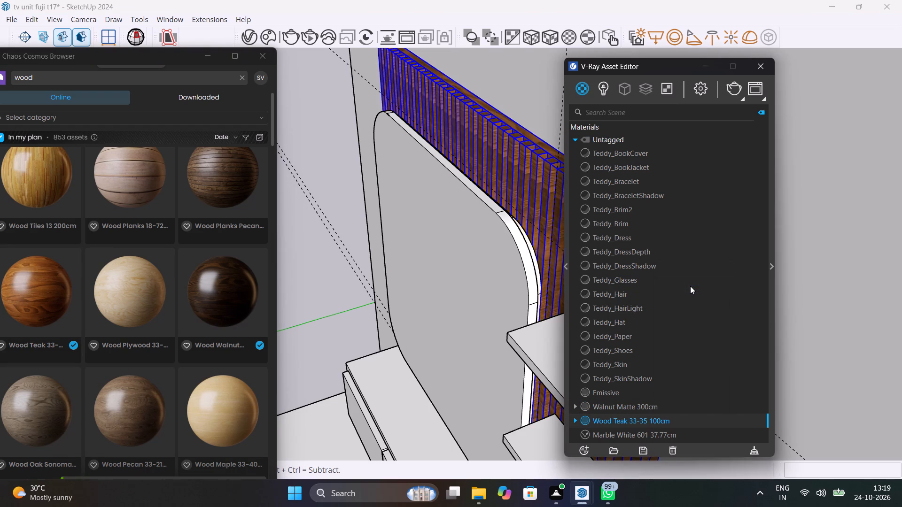
click(840, 273)
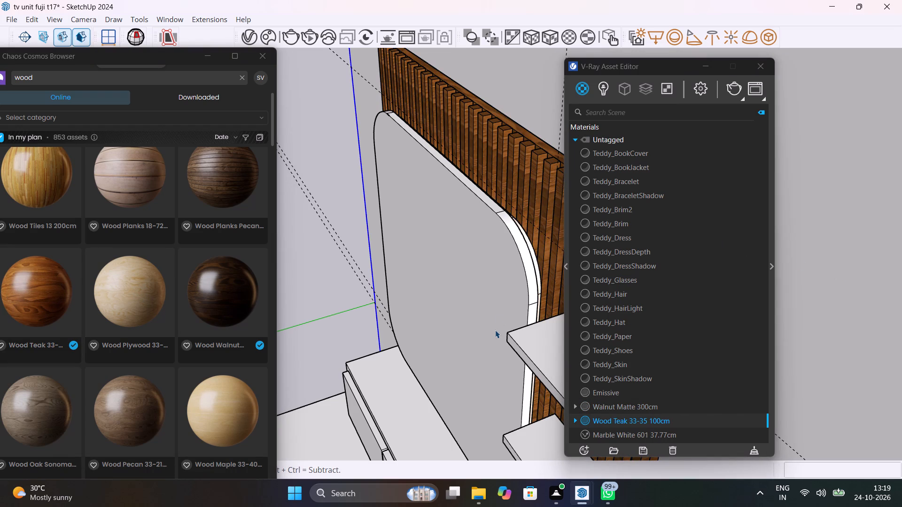
middle_drag(473, 364, 771, 284)
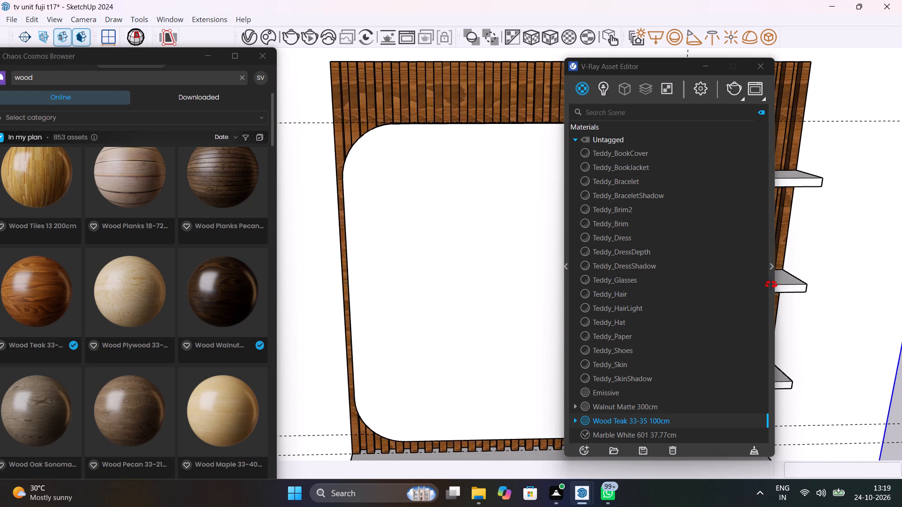
middle_drag(771, 284, 477, 391)
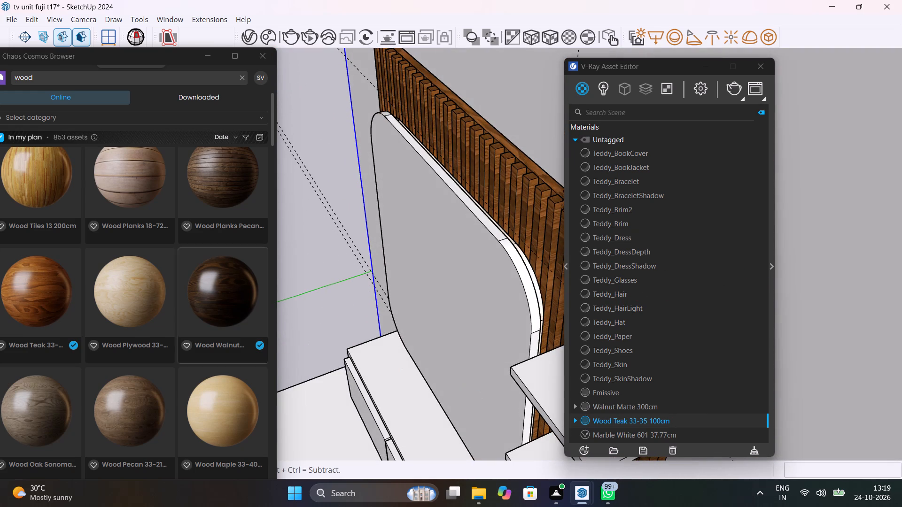
Browse the Cosmos wood results again and import the Wood 021 27.52cm material into the scene.
scroll(108, 251, up, 12)
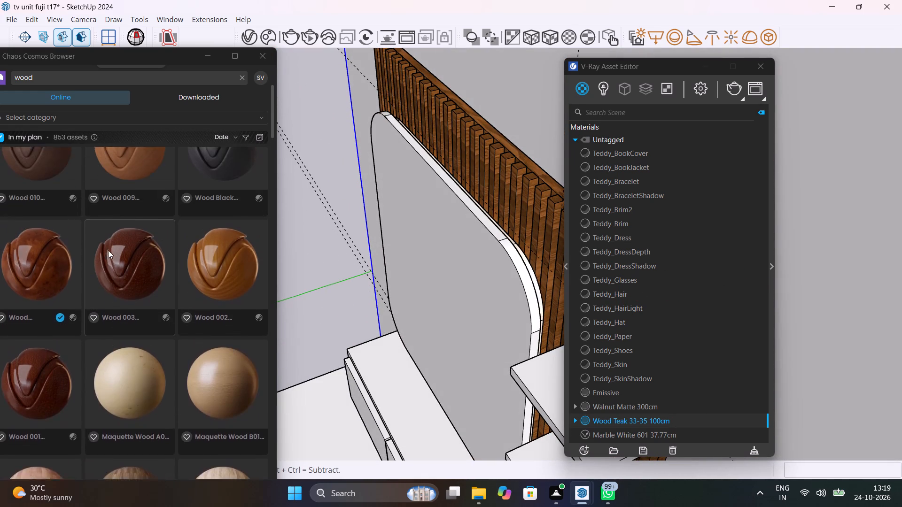
scroll(108, 250, up, 8)
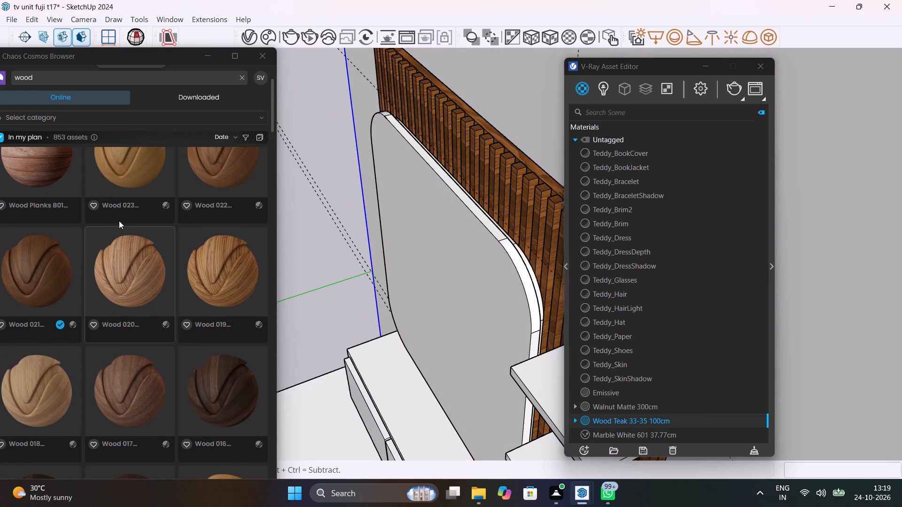
scroll(119, 221, up, 9)
scroll(119, 220, down, 4)
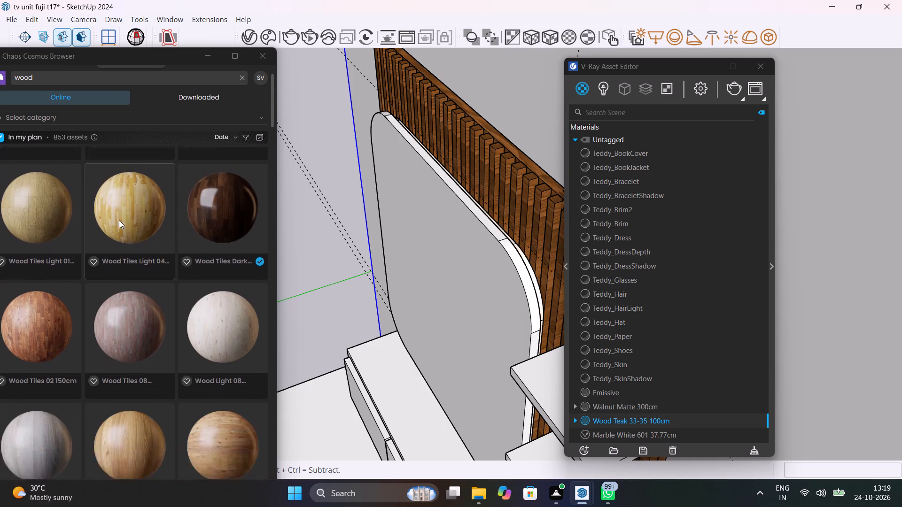
scroll(119, 220, up, 3)
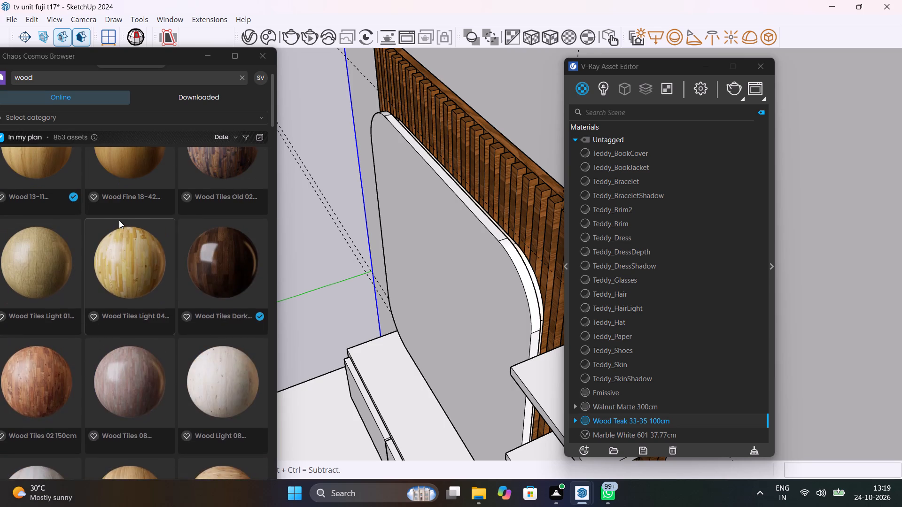
scroll(119, 220, up, 2)
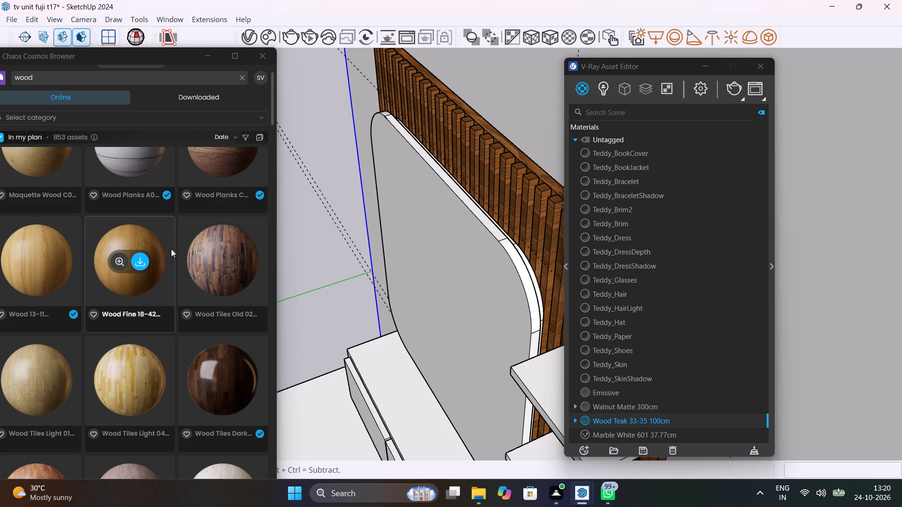
scroll(171, 249, up, 3)
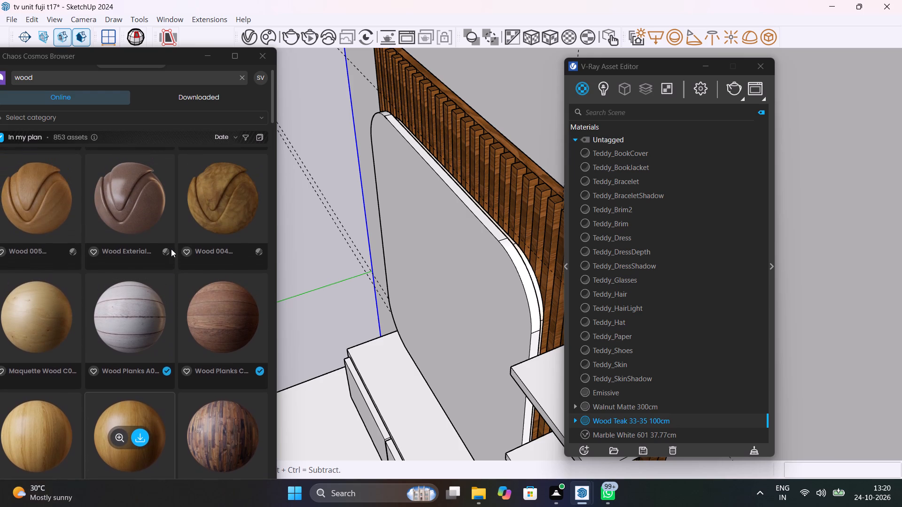
scroll(171, 249, up, 10)
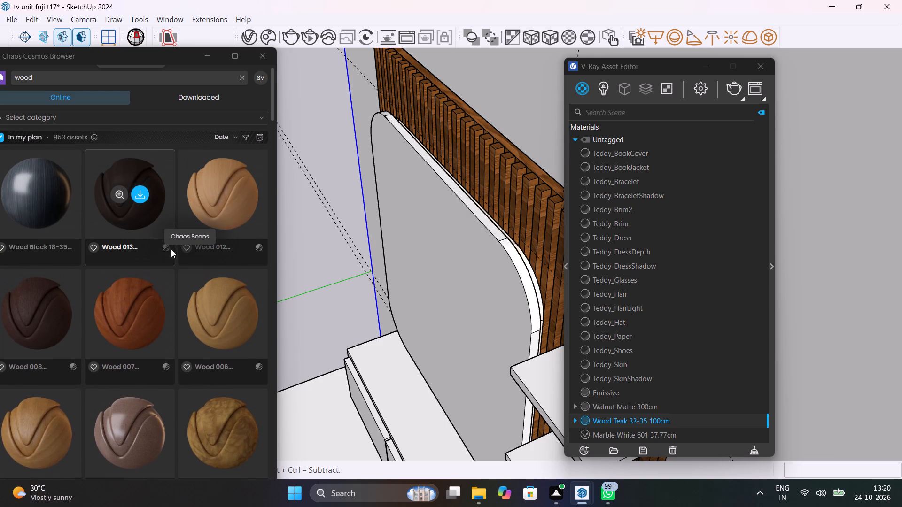
scroll(171, 249, down, 2)
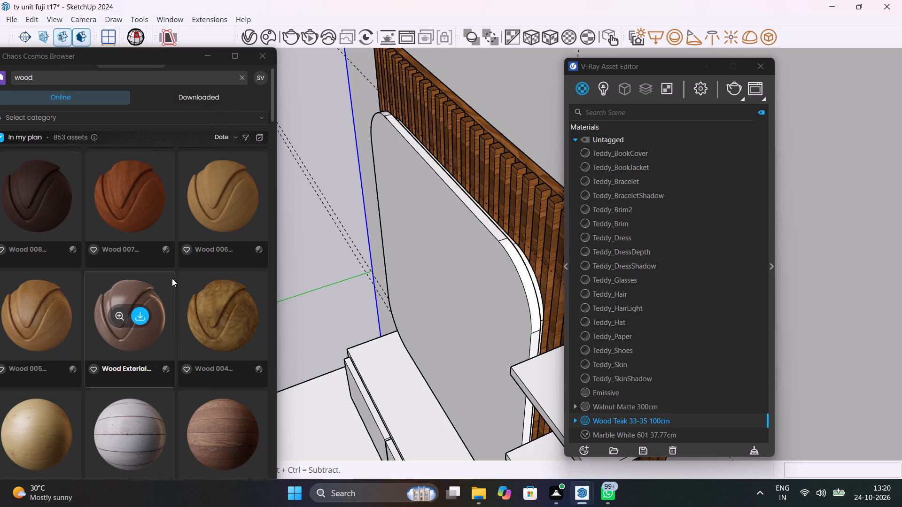
scroll(172, 278, up, 3)
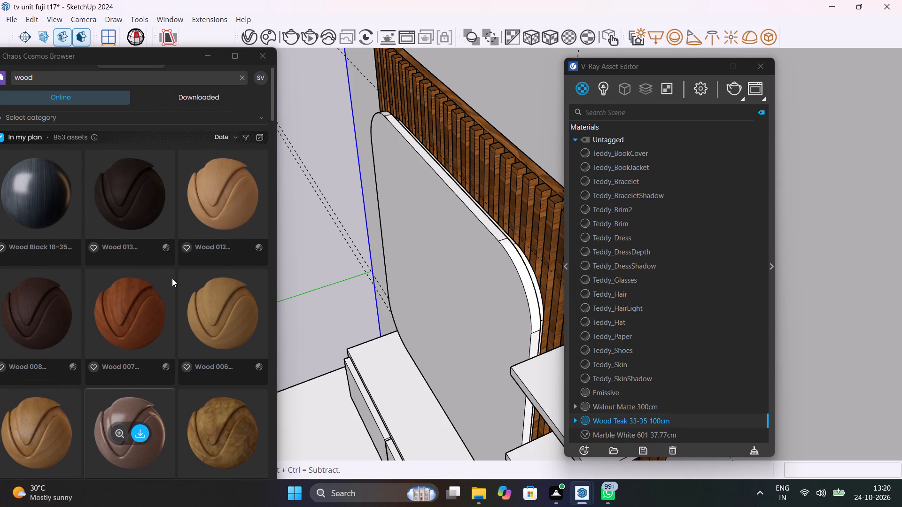
scroll(172, 278, down, 5)
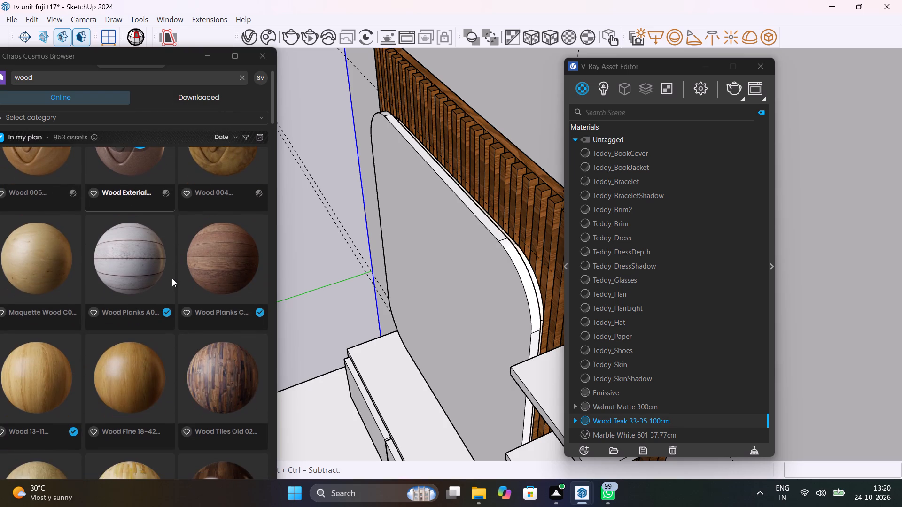
scroll(172, 278, down, 3)
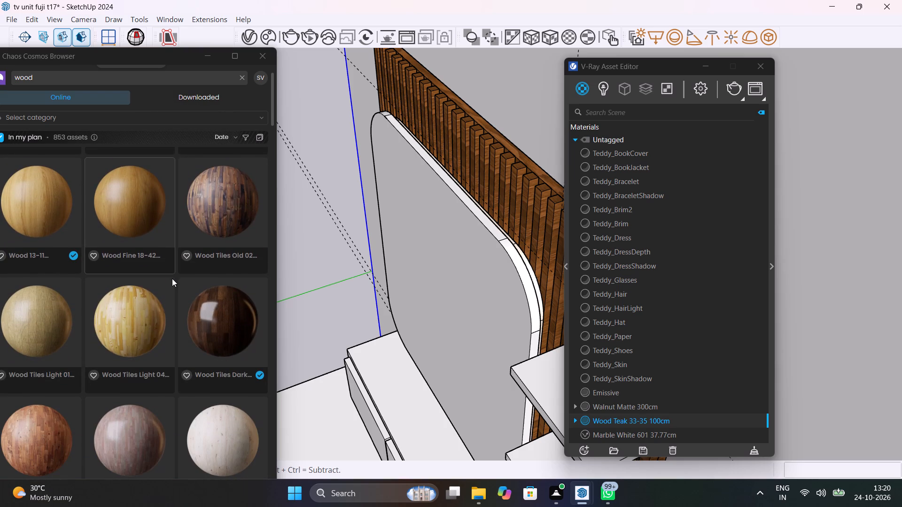
scroll(172, 278, down, 9)
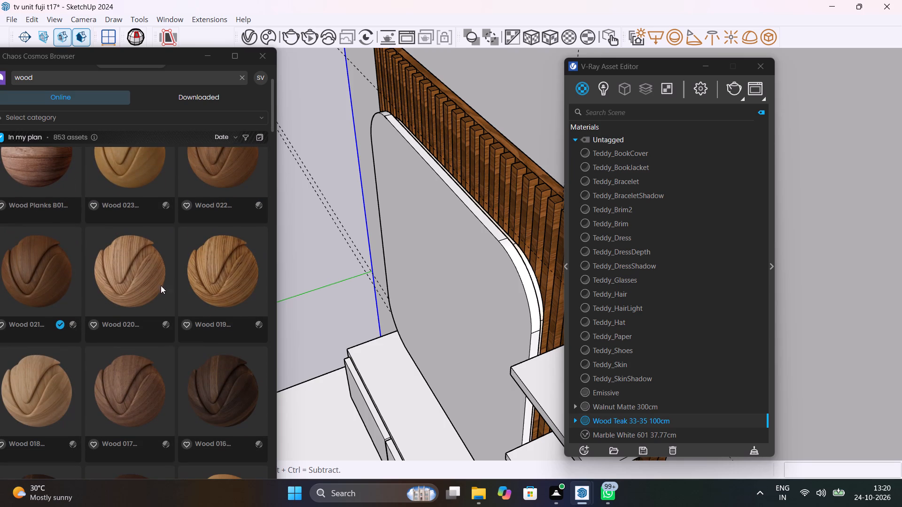
click(50, 265)
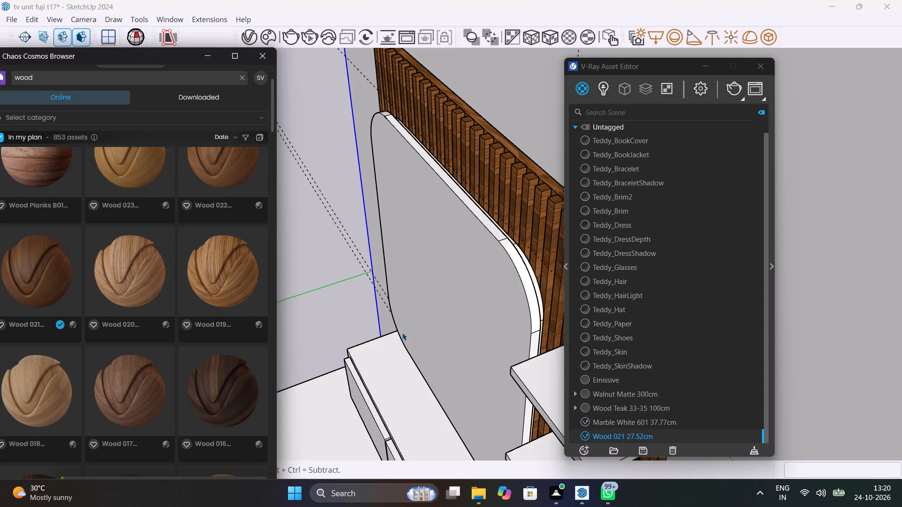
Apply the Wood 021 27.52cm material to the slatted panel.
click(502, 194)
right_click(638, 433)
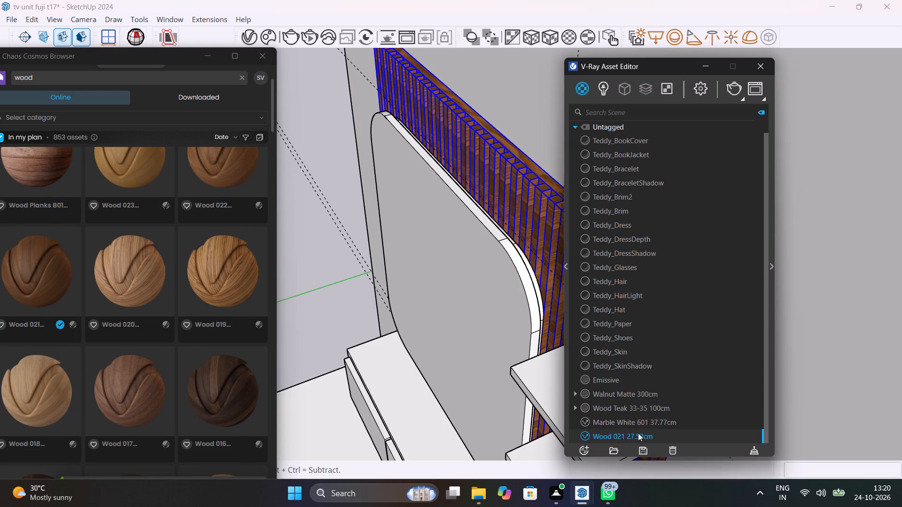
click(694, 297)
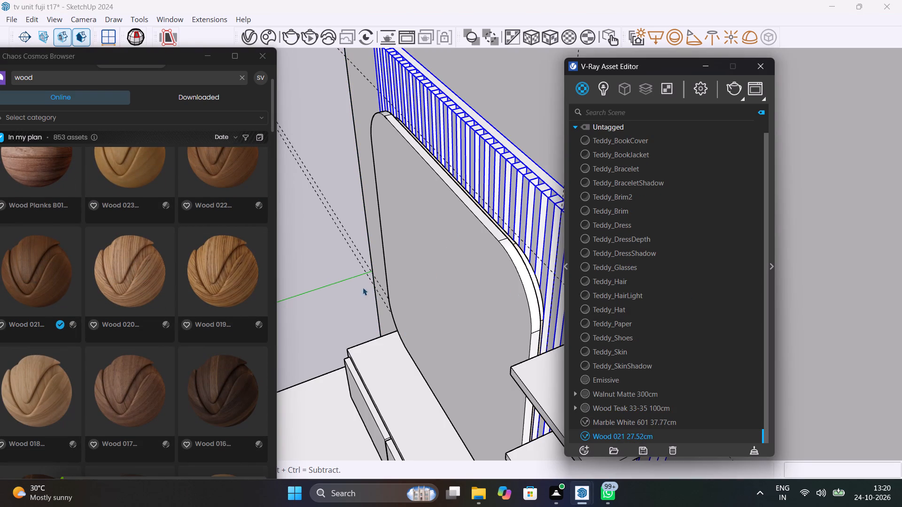
Run a V-Ray test render to examine the slatted panel's wood finish, stop it and close the frame buffer.
click(731, 87)
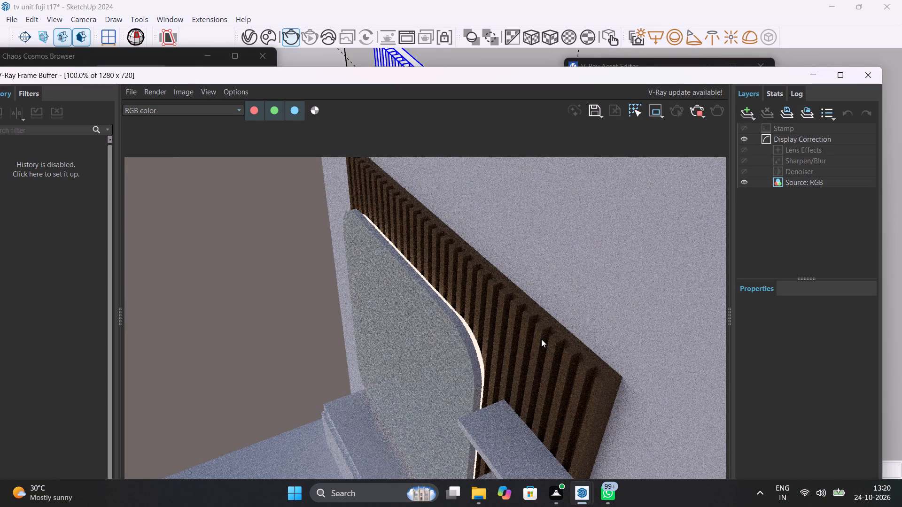
scroll(541, 339, up, 2)
scroll(541, 339, down, 2)
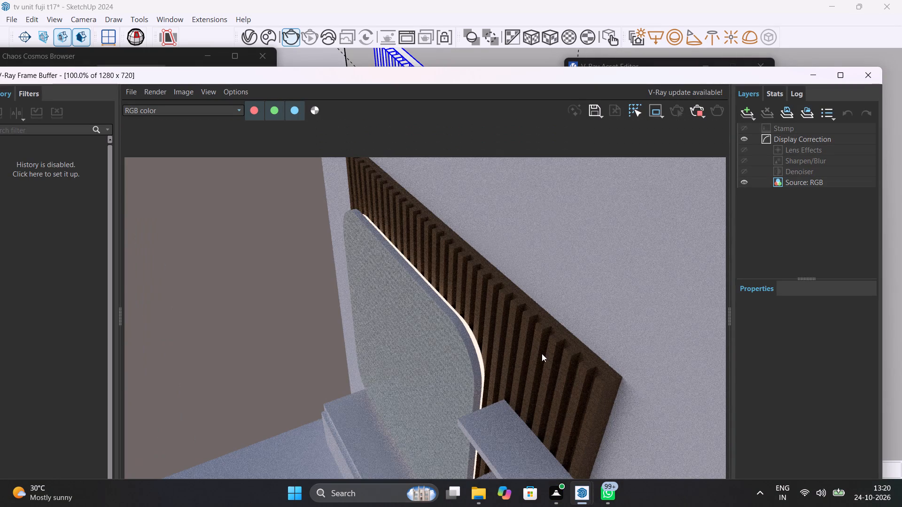
middle_drag(550, 364, 629, 290)
click(694, 107)
click(868, 75)
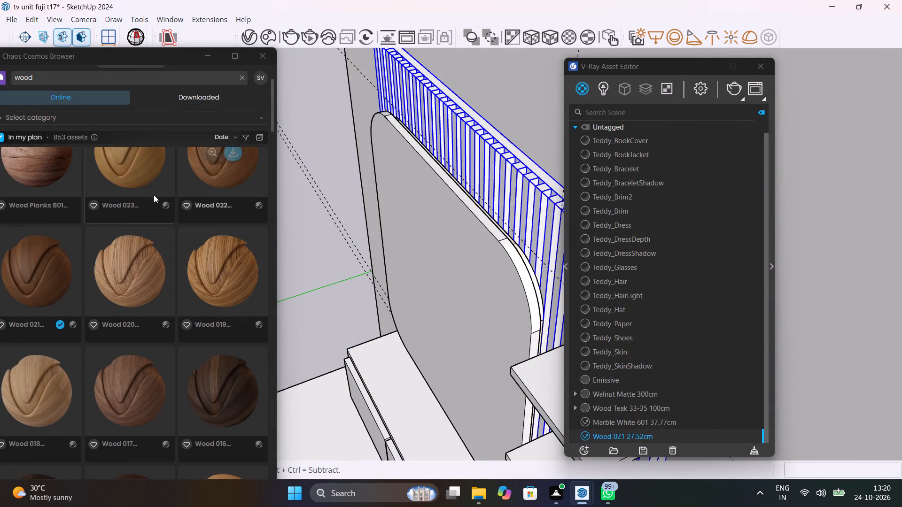
Delete the Wood 021 27.52cm material from the scene's V-Ray materials.
scroll(125, 217, up, 8)
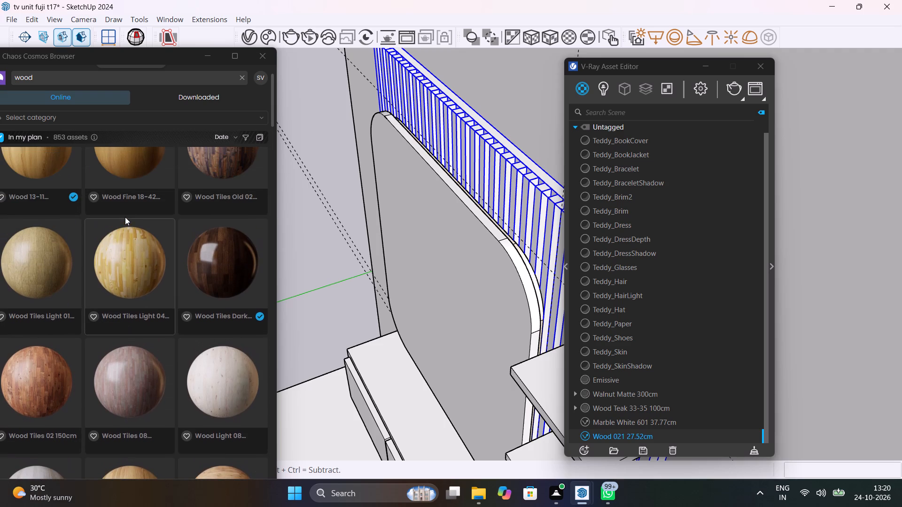
right_click(609, 432)
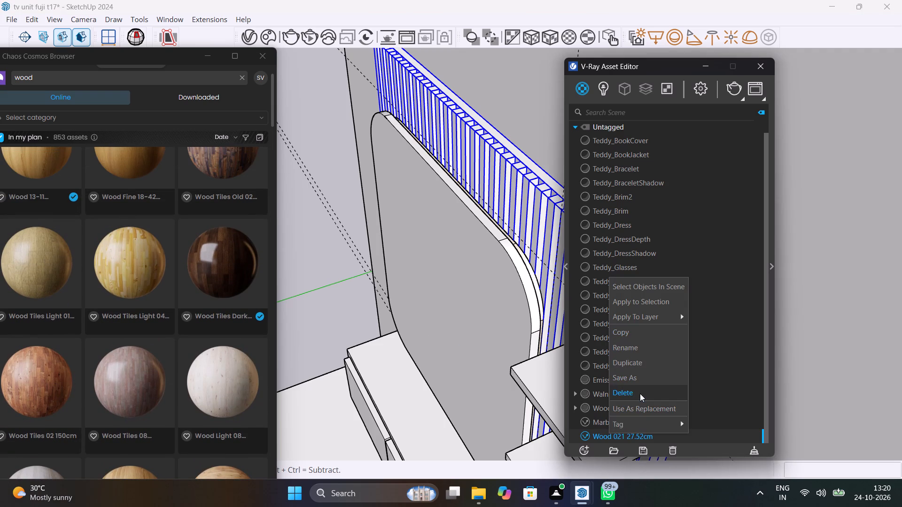
click(640, 393)
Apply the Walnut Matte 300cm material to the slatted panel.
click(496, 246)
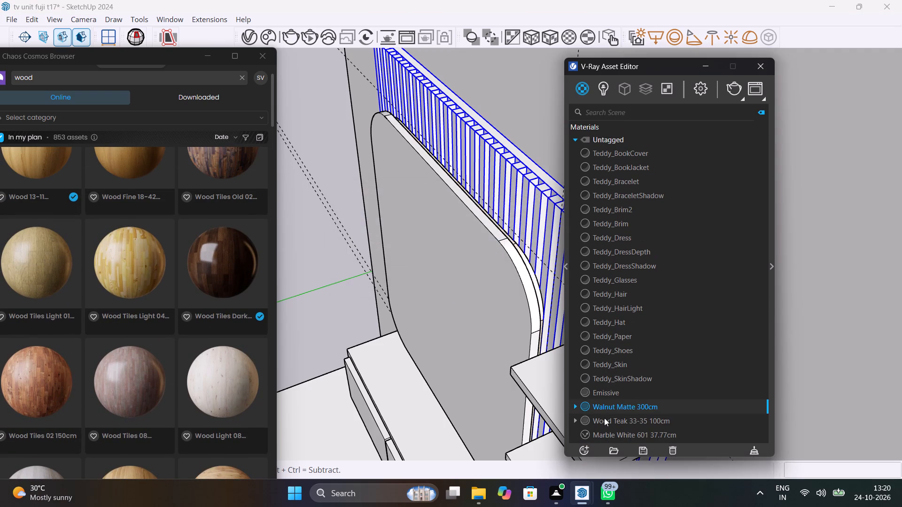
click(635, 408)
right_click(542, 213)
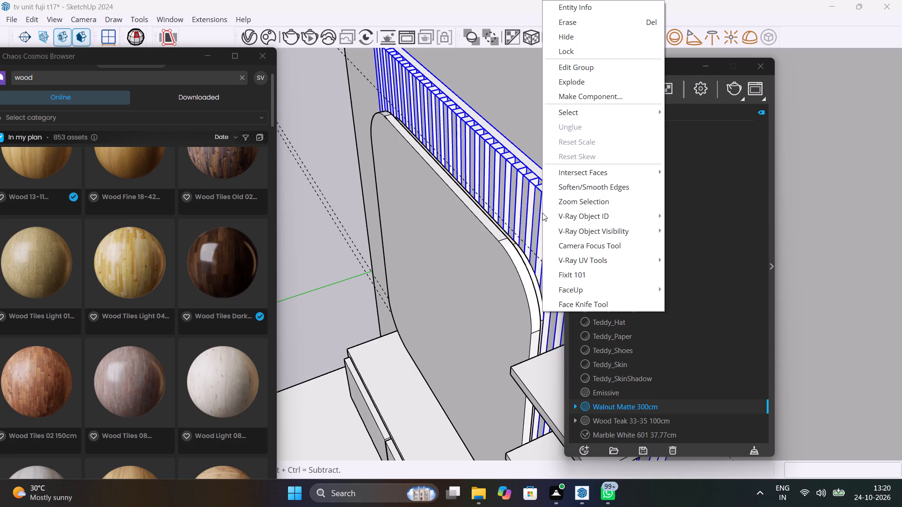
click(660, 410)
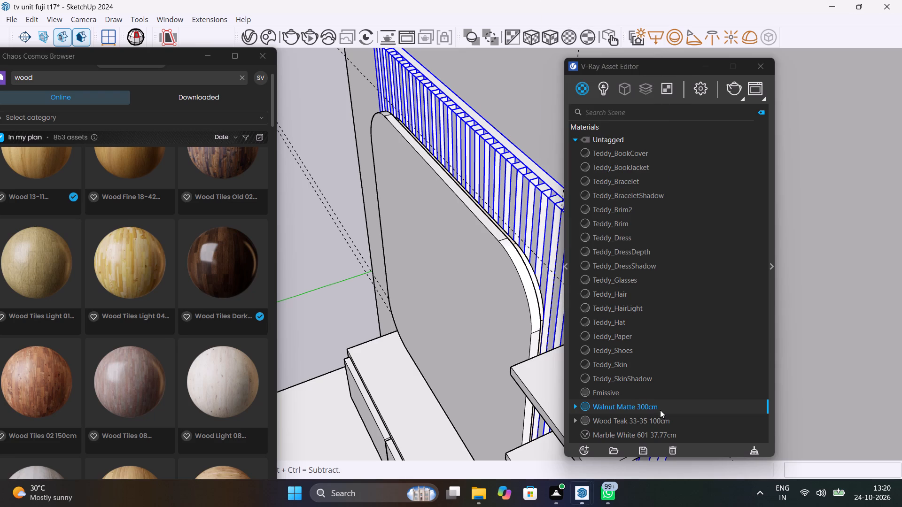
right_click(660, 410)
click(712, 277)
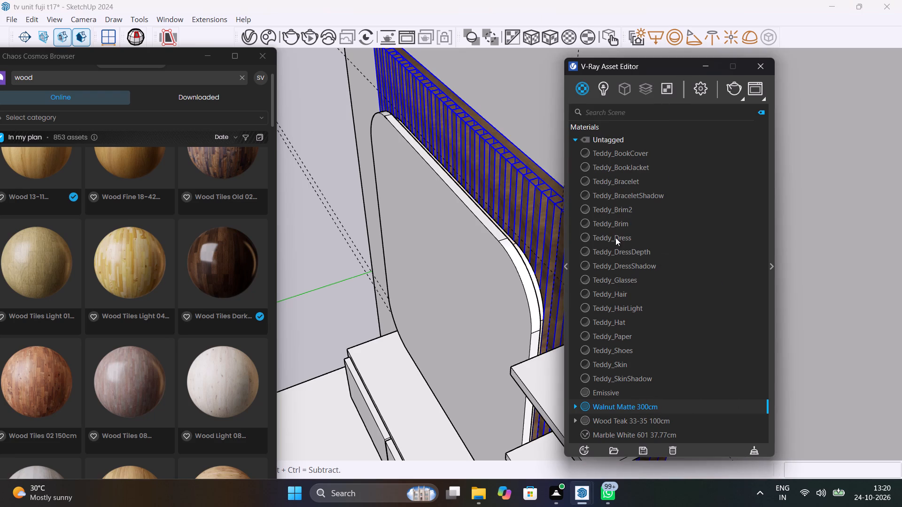
Apply the Wood Teak 33-35 100cm material to the slatted panel.
click(664, 419)
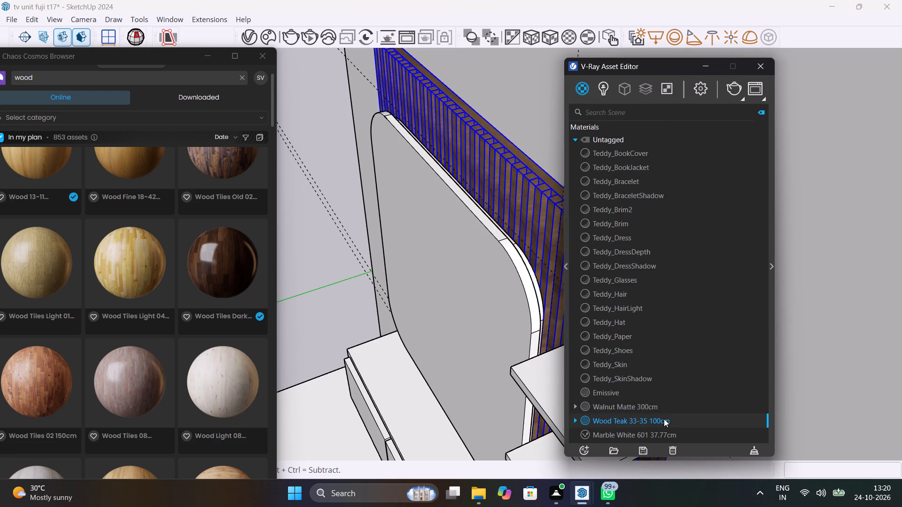
right_click(664, 418)
click(694, 284)
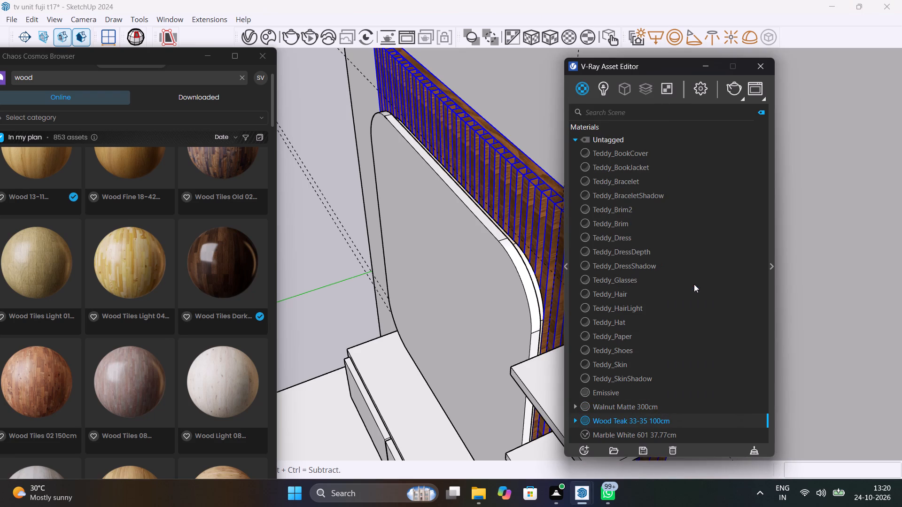
click(860, 289)
Apply V-Ray tri-planar texture projection to the slatted panel's wood and clear the Asset Editor from the shelf area.
middle_drag(425, 345, 539, 295)
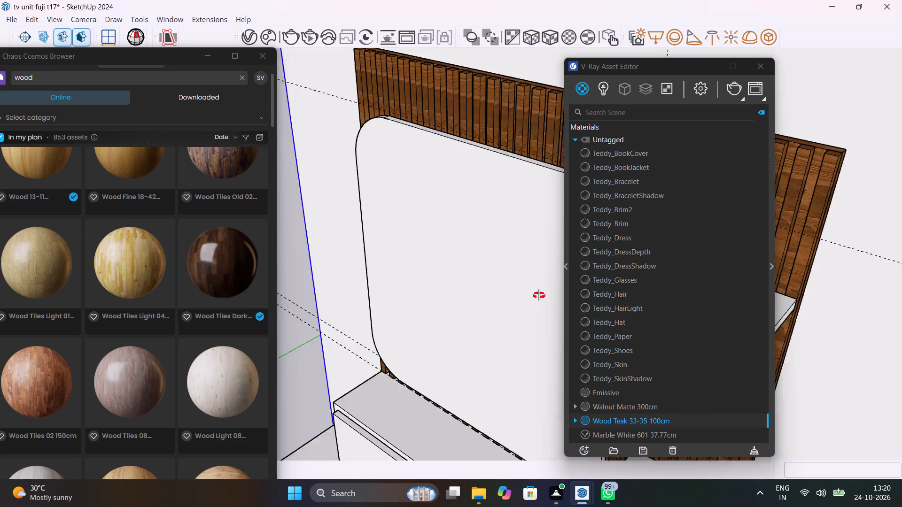
middle_drag(539, 295, 714, 246)
scroll(714, 246, down, 2)
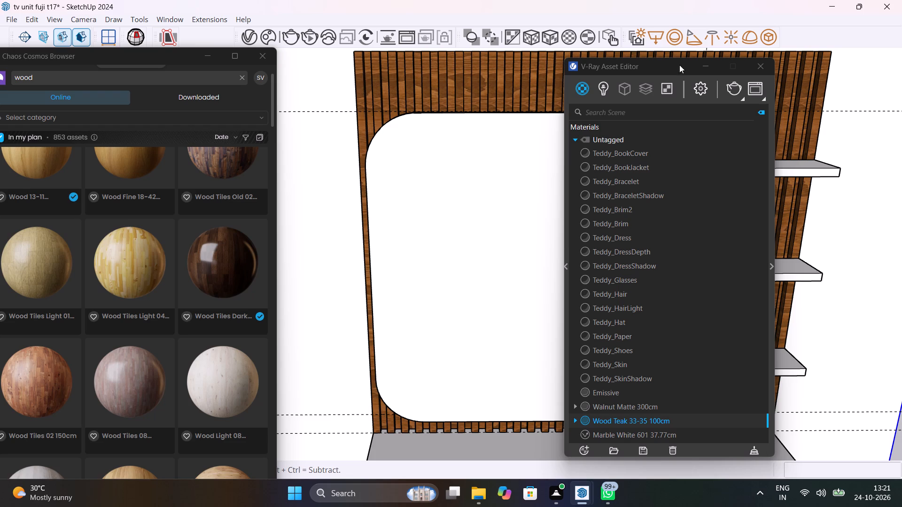
click(557, 36)
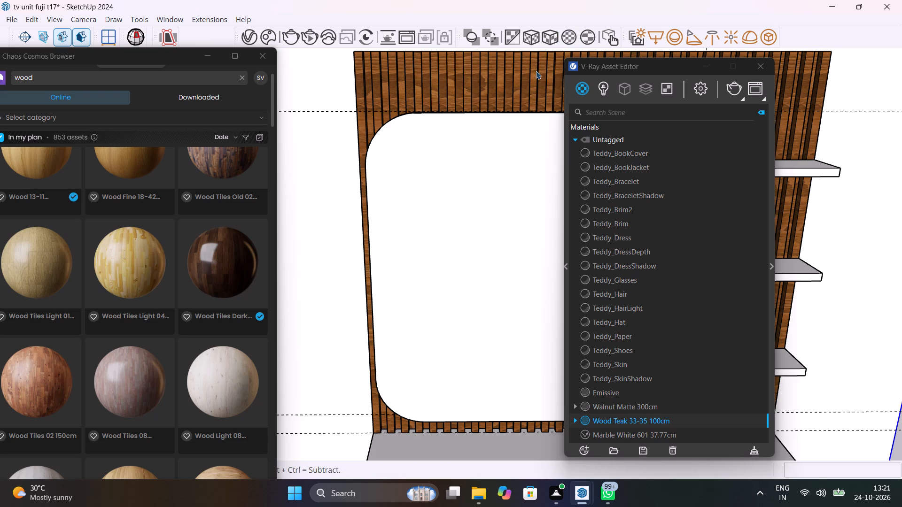
click(540, 78)
click(545, 34)
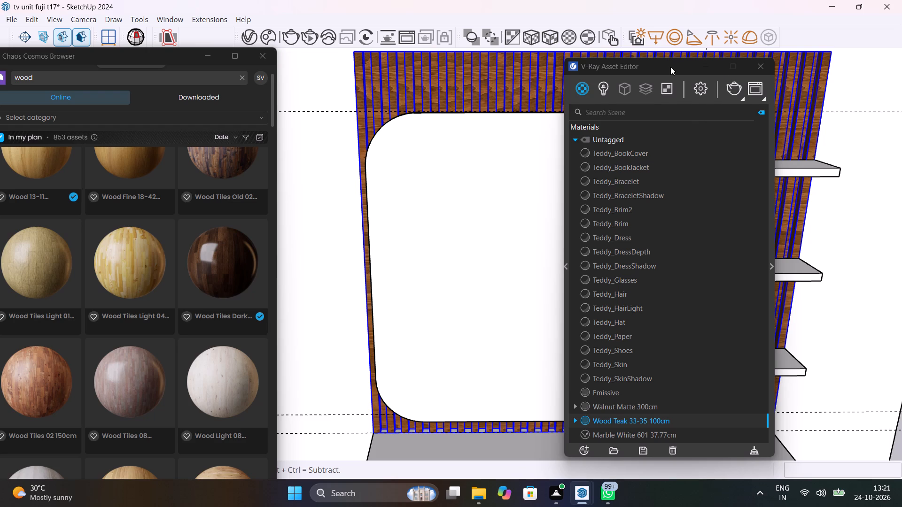
drag(670, 66, 285, 100)
click(858, 170)
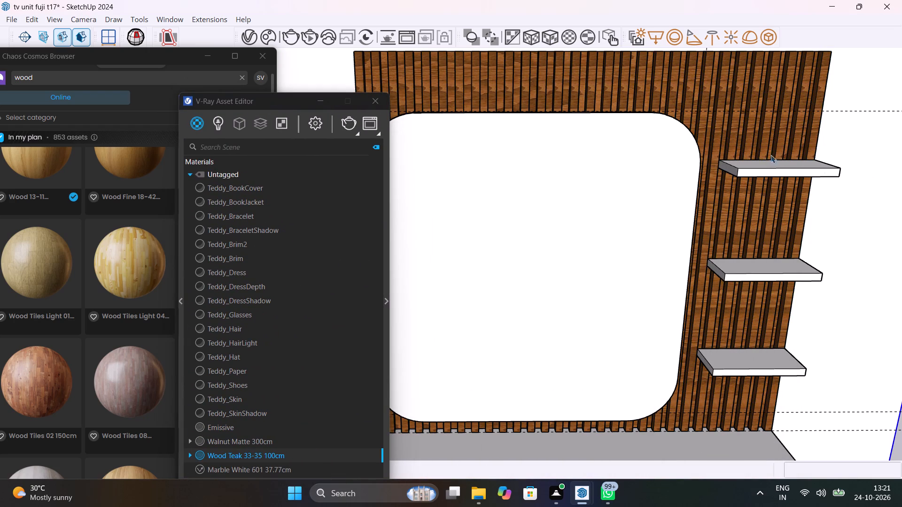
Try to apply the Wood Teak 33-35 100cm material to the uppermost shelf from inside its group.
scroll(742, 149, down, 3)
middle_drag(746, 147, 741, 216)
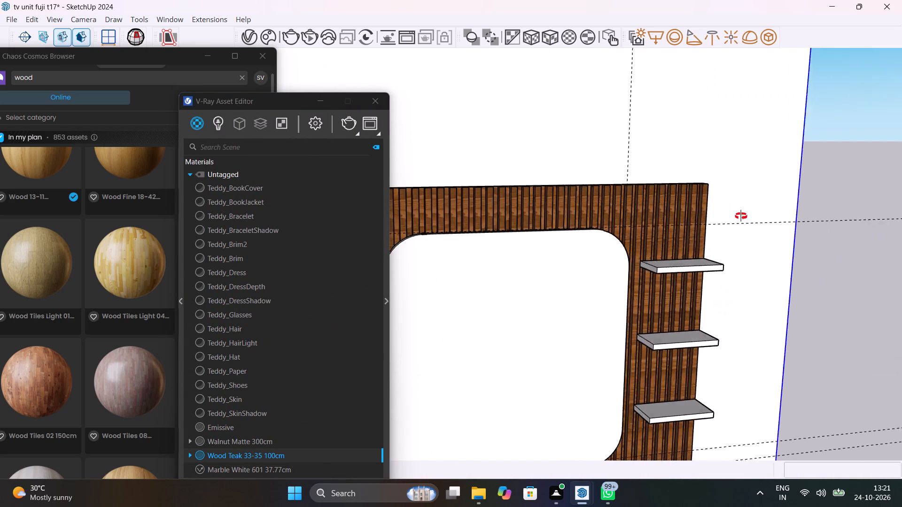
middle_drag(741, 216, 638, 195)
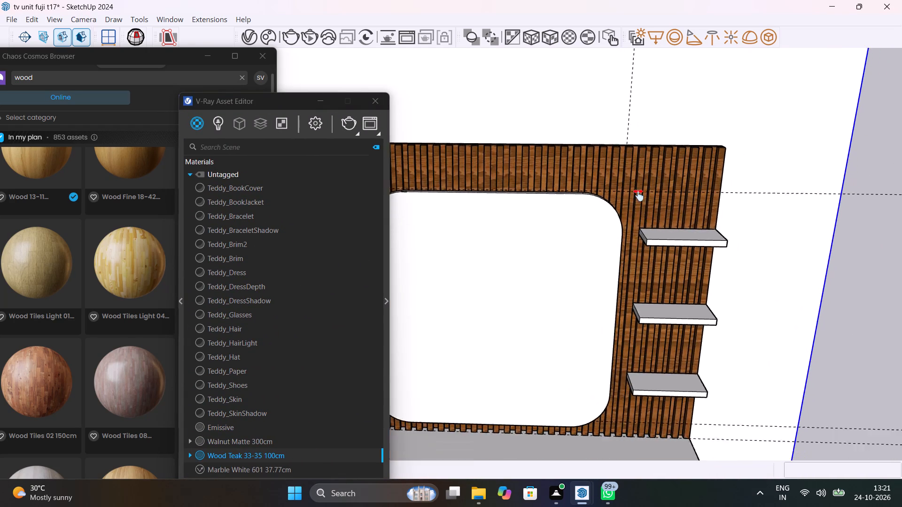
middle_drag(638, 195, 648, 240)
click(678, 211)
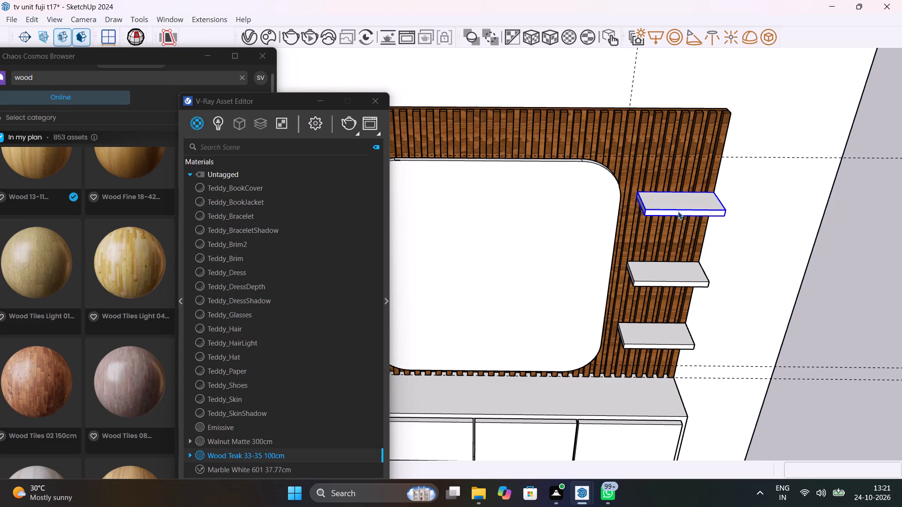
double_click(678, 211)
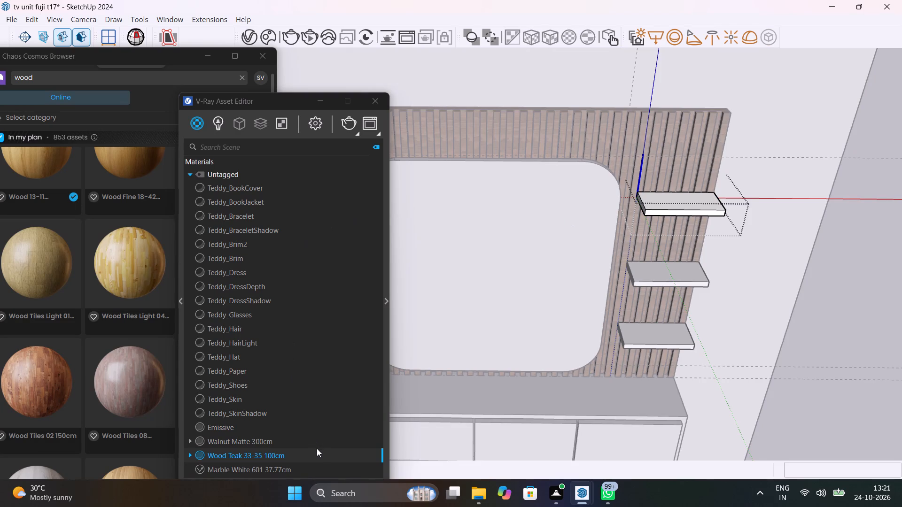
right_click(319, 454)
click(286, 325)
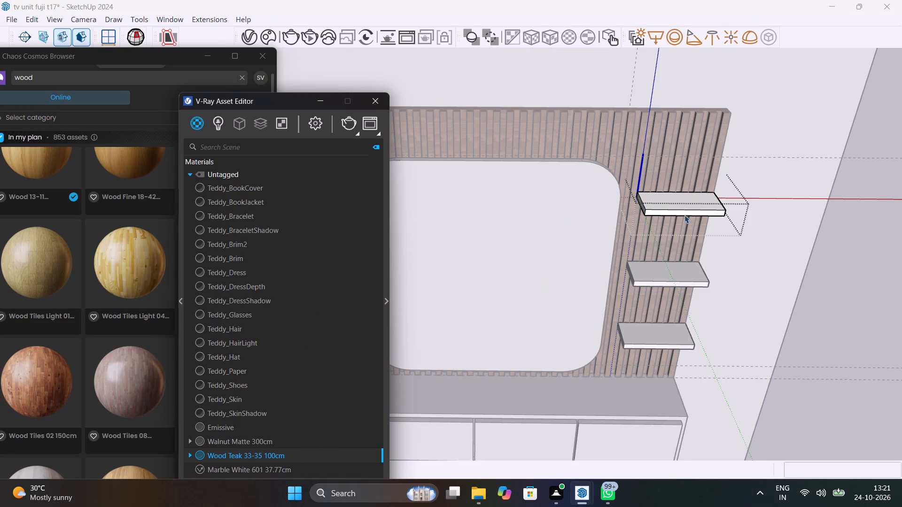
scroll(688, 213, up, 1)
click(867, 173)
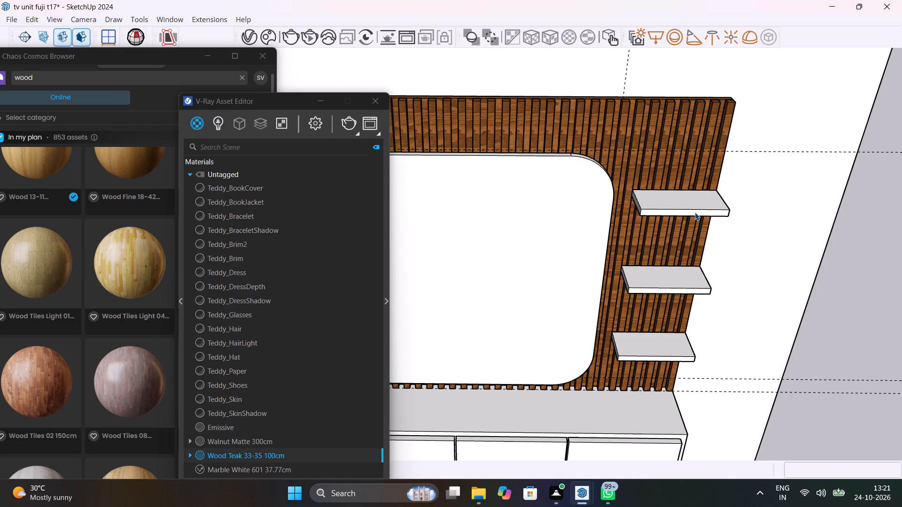
Apply the Wood Teak 33-35 100cm material to the uppermost shelf as a whole, with V-Ray tri-planar texture projection.
click(695, 212)
right_click(259, 453)
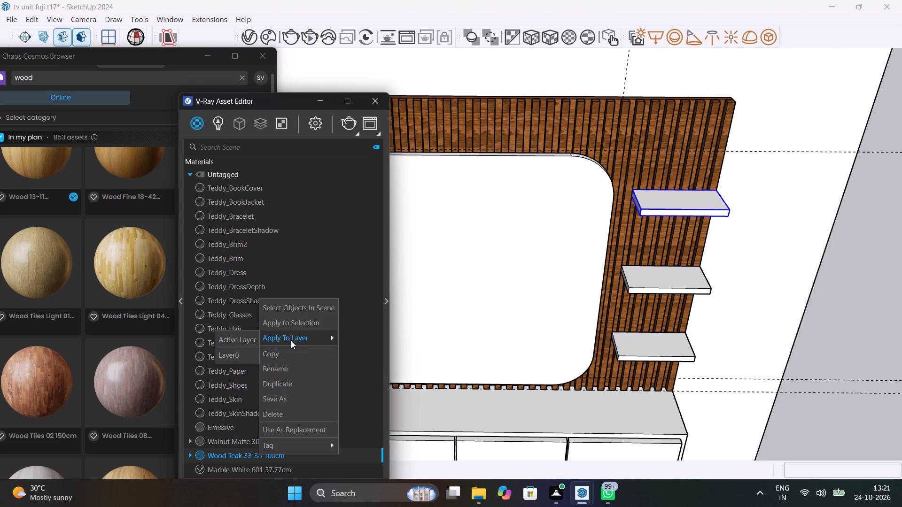
click(296, 324)
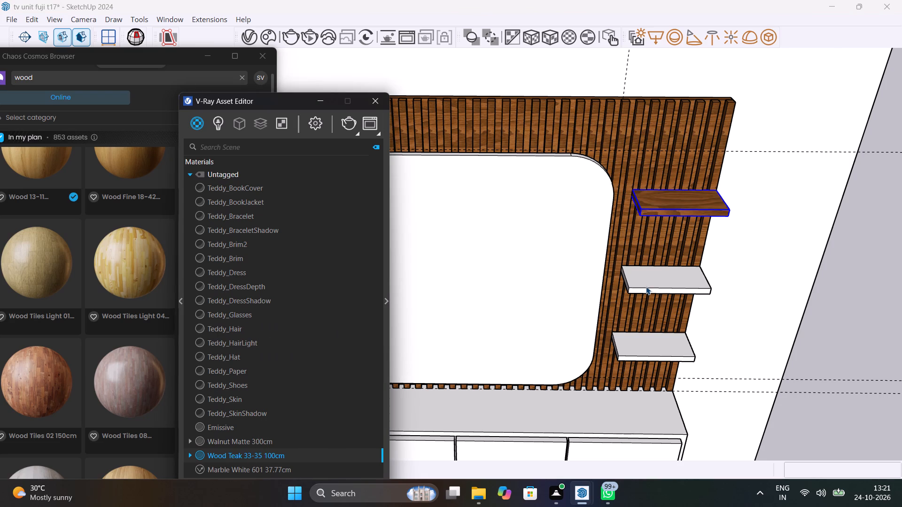
click(546, 35)
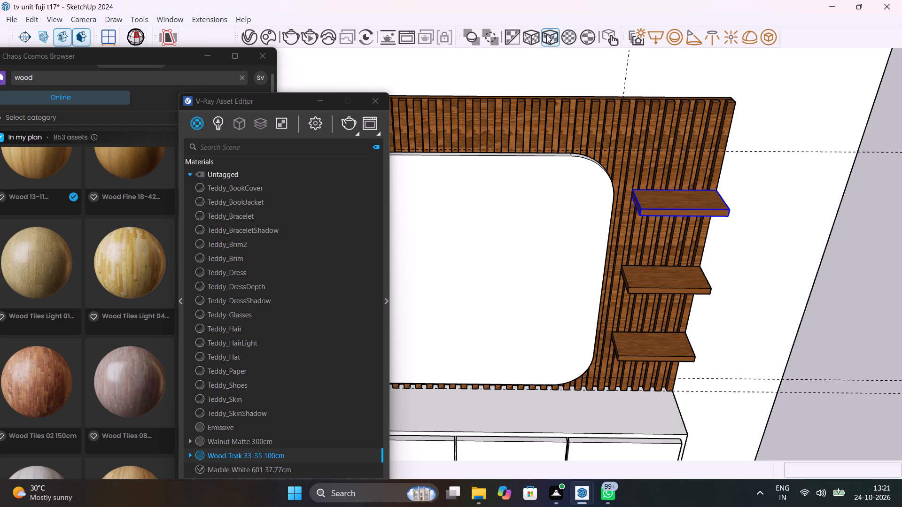
click(865, 242)
Apply the Wood Teak 33-35 100cm material to the outer body of the low TV cabinet, leaving its drawer fronts out.
middle_drag(643, 299, 772, 184)
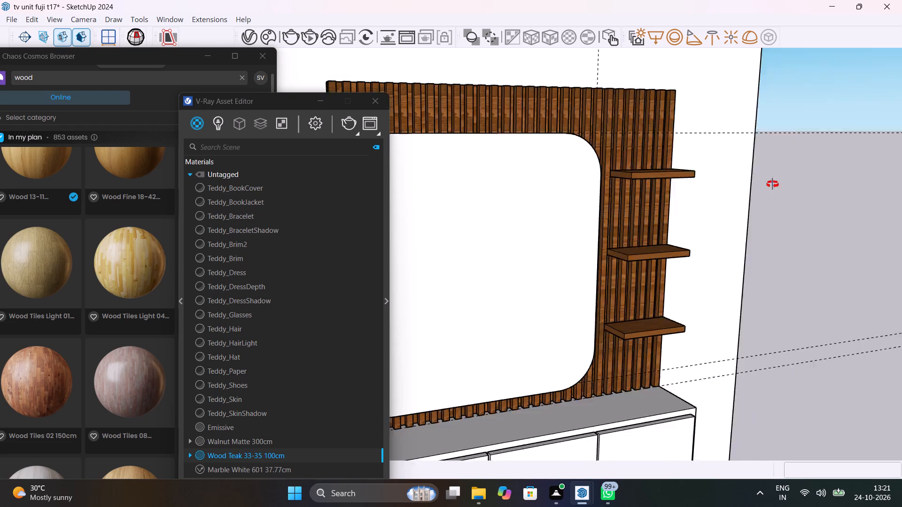
middle_drag(772, 184, 830, 173)
click(377, 103)
scroll(583, 285, down, 3)
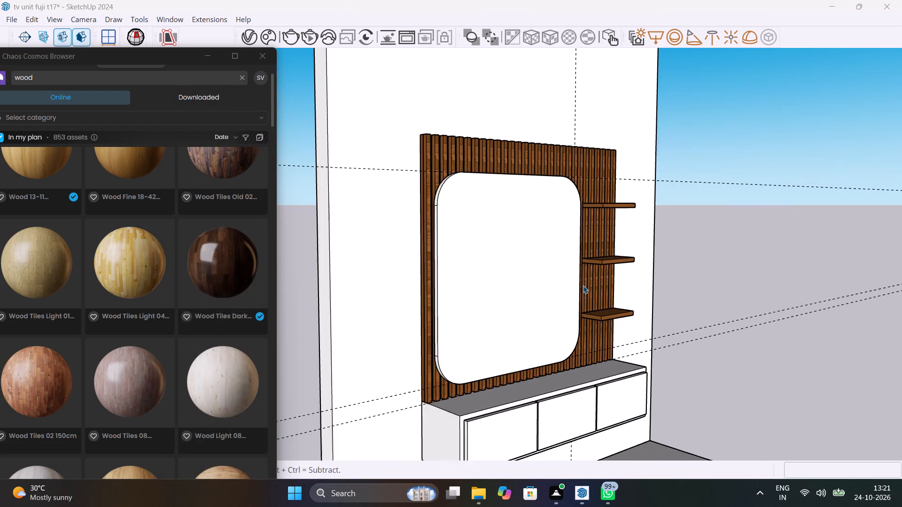
scroll(571, 267, down, 4)
middle_drag(565, 295, 421, 378)
scroll(420, 312, up, 9)
middle_drag(434, 354, 367, 264)
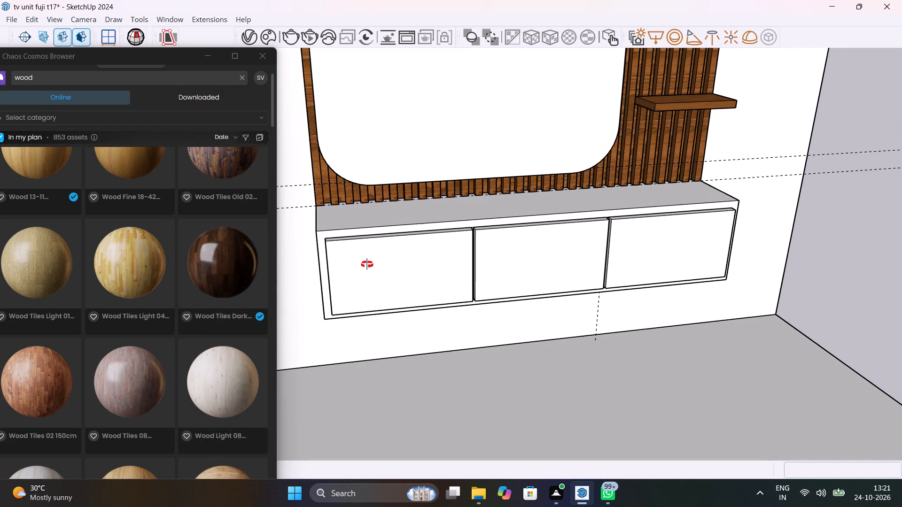
middle_drag(367, 264, 417, 277)
scroll(417, 277, up, 1)
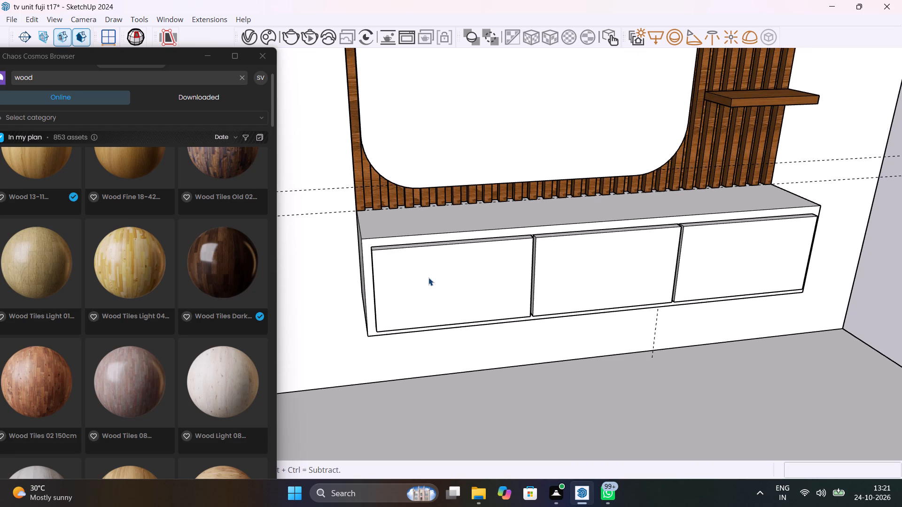
scroll(428, 277, up, 3)
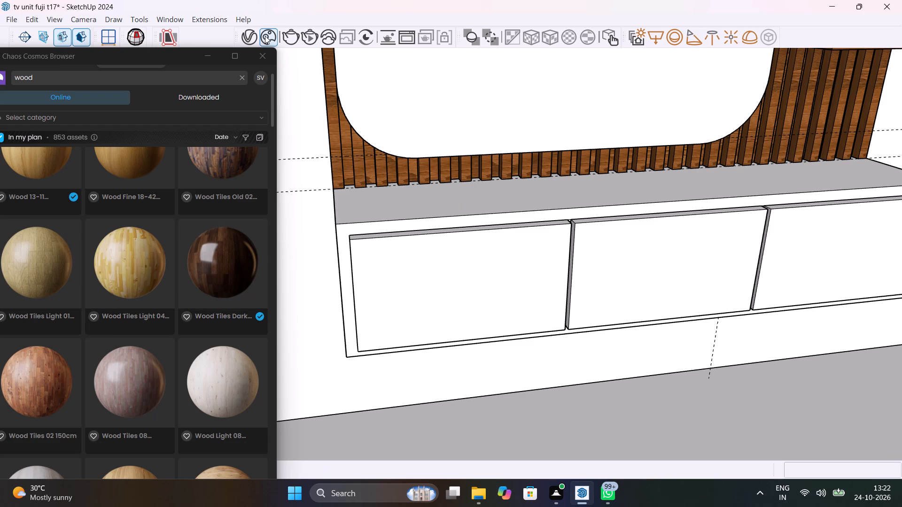
click(253, 38)
drag(270, 99, 264, 97)
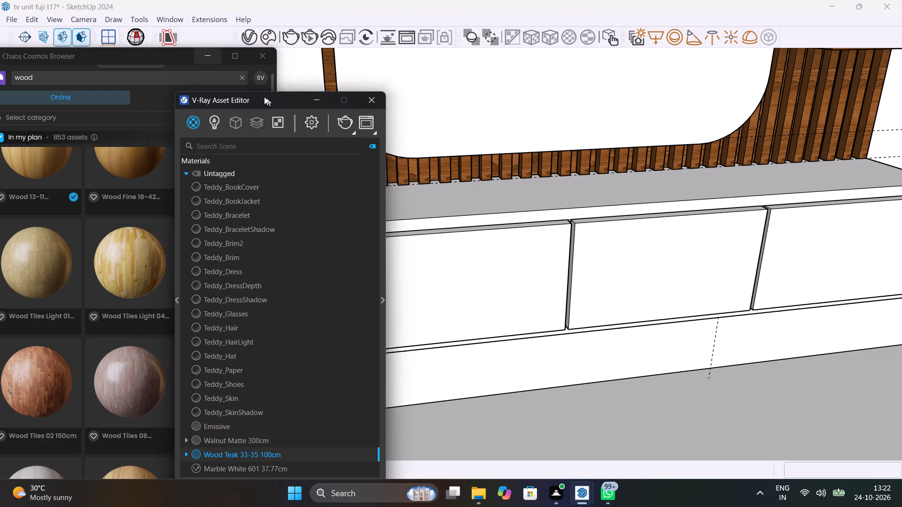
drag(264, 97, 159, 51)
click(371, 226)
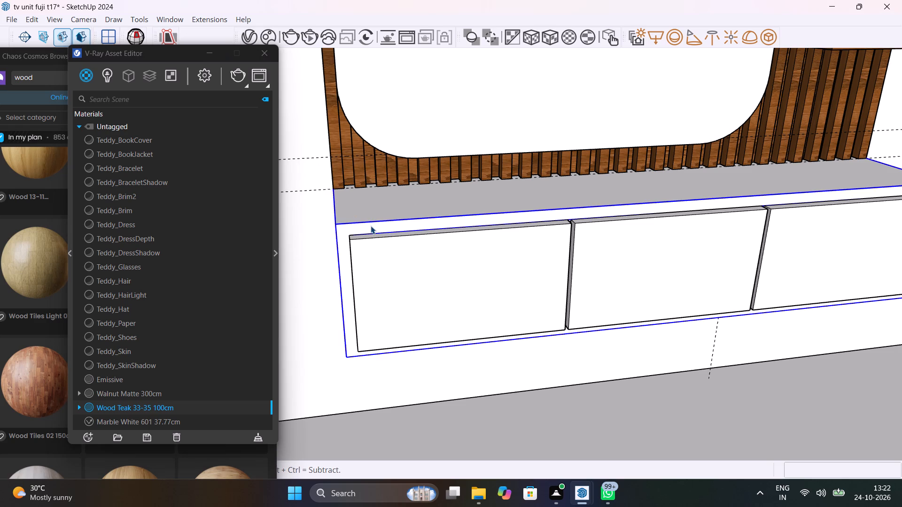
click(157, 407)
right_click(157, 407)
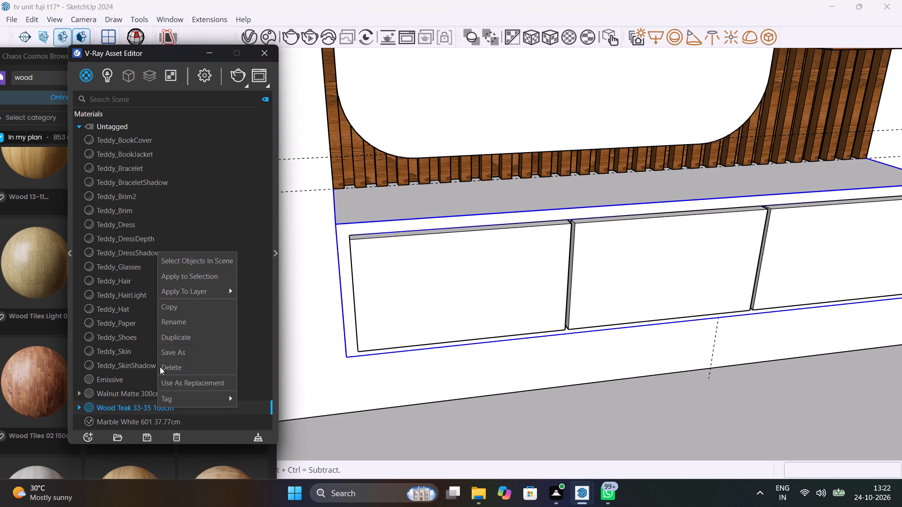
click(181, 277)
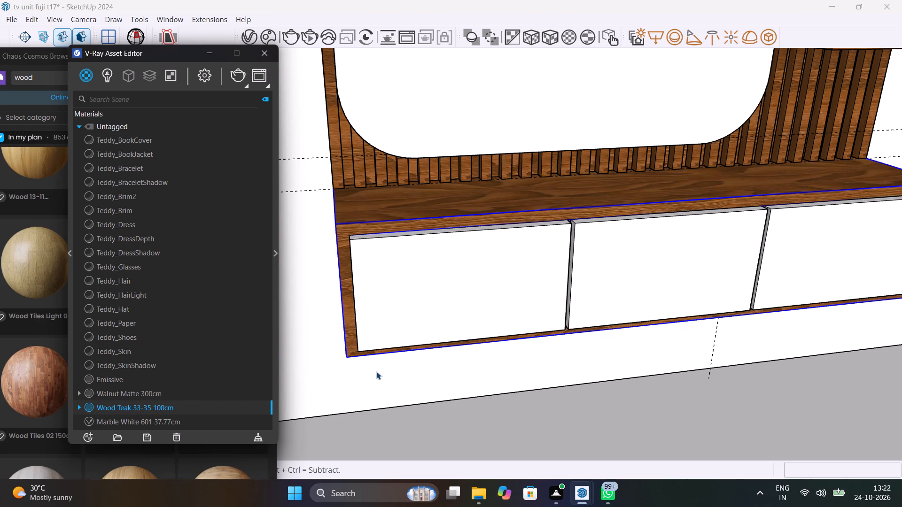
Apply V-Ray tri-planar projection, scaled to the bounding box, to the cabinet body's wood and inspect the grain on its top and side.
scroll(376, 371, down, 3)
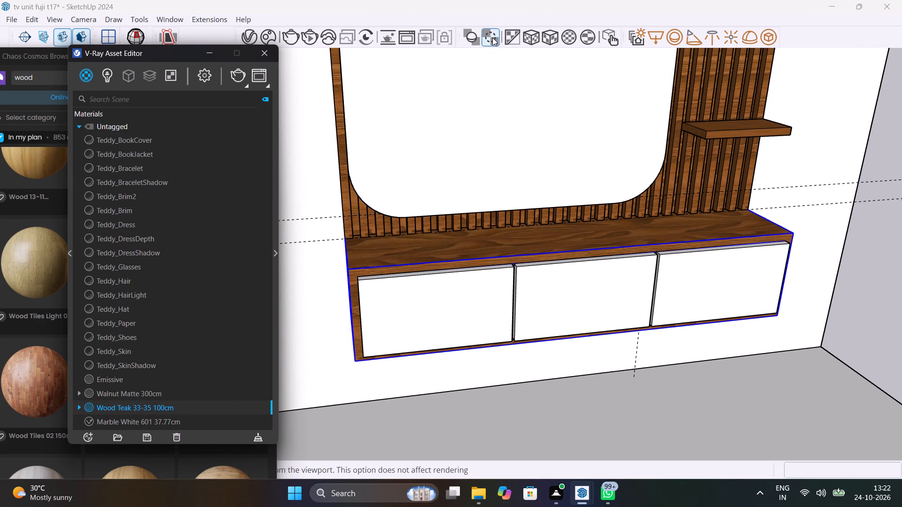
click(547, 37)
scroll(553, 293, down, 3)
middle_drag(570, 325, 695, 292)
click(842, 251)
scroll(479, 292, up, 8)
middle_drag(511, 314, 552, 316)
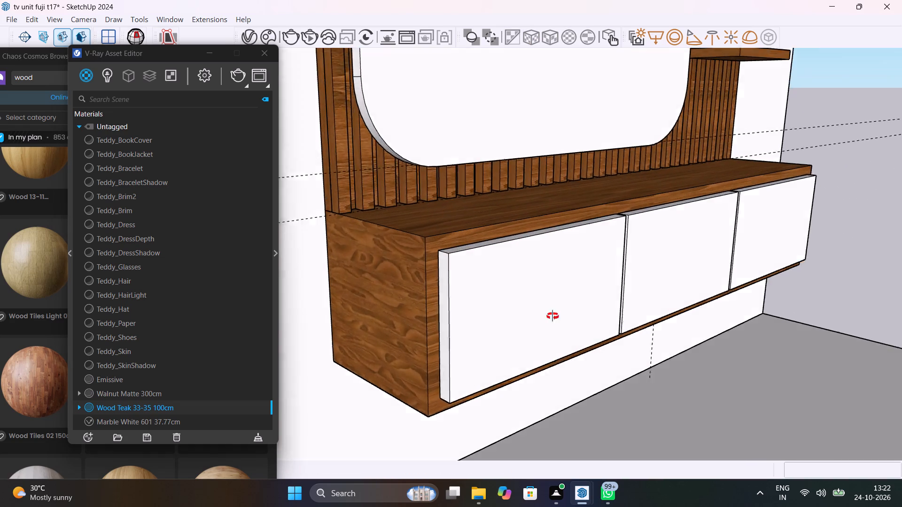
middle_drag(552, 316, 468, 396)
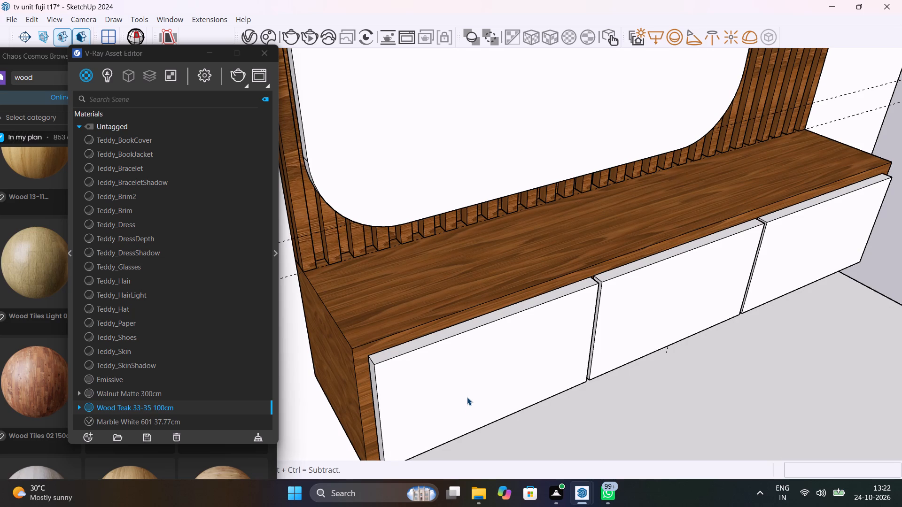
scroll(474, 320, down, 7)
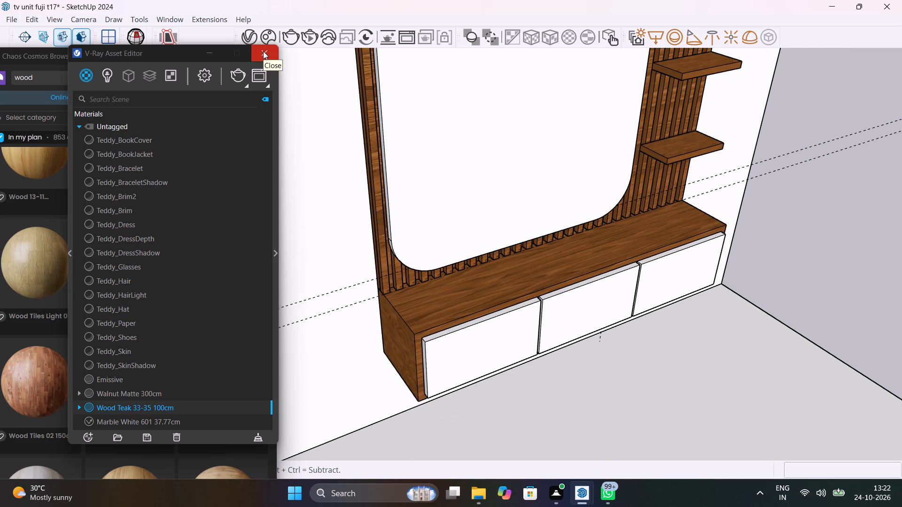
Move the Asset Editor off the Chaos Cosmos library and replace the library search with "wall paint".
drag(185, 55, 451, 165)
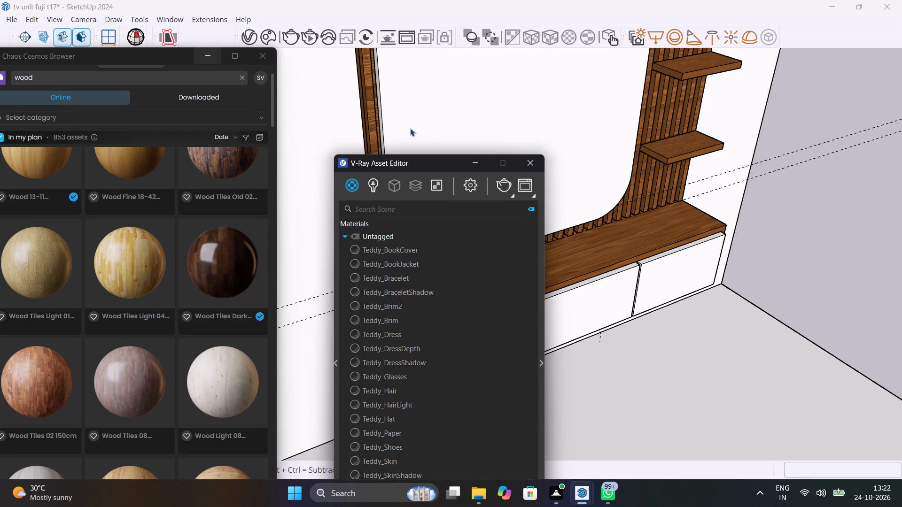
click(187, 75)
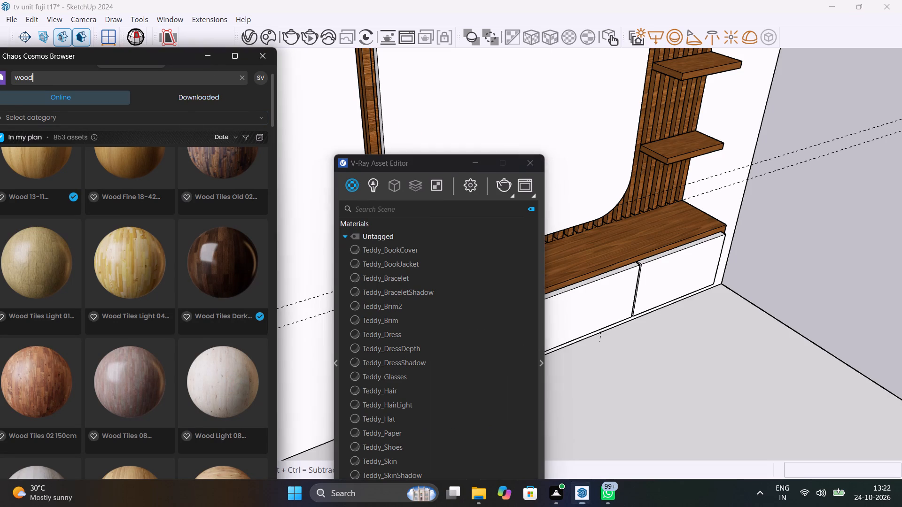
key(BackSpace)
key(BackSpace)
key(BackSpace)
key(BackSpace)
key(BackSpace)
key(BackSpace)
key(BackSpace)
key(BackSpace)
key(BackSpace)
key(BackSpace)
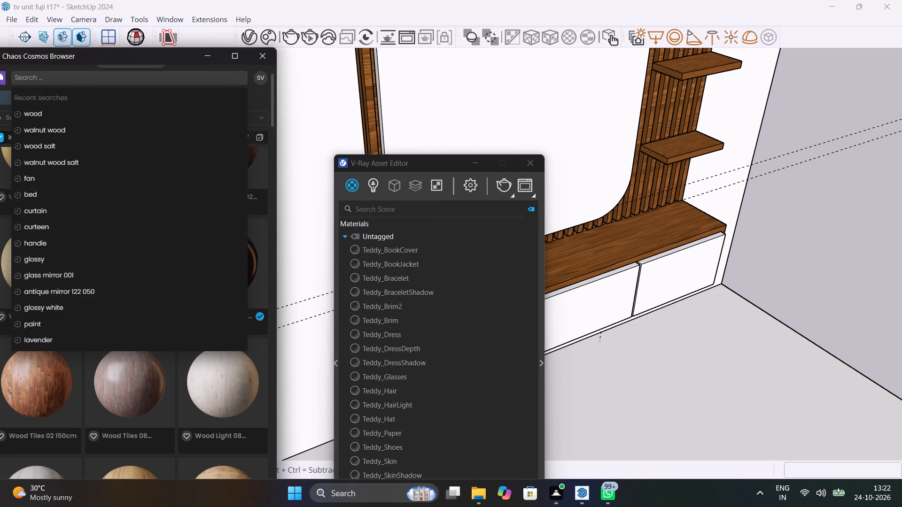
text(wall)
key(space)
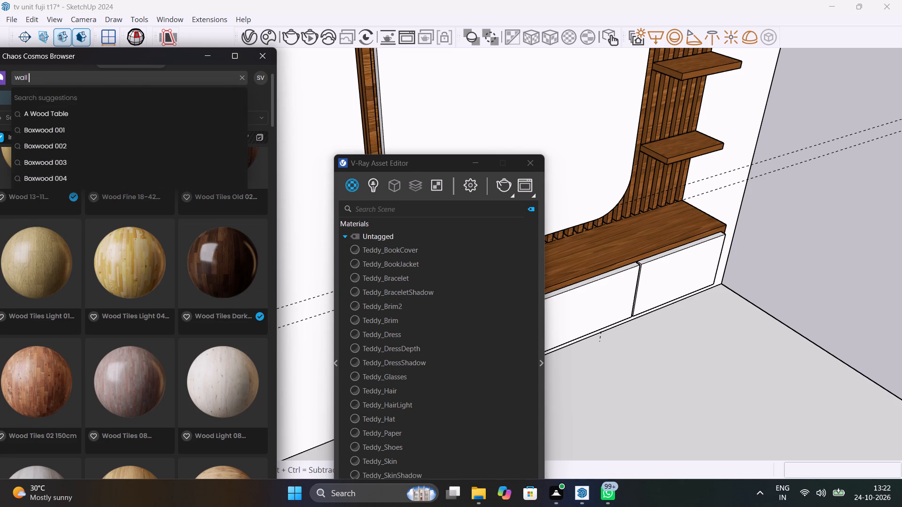
text(paint)
key(space)
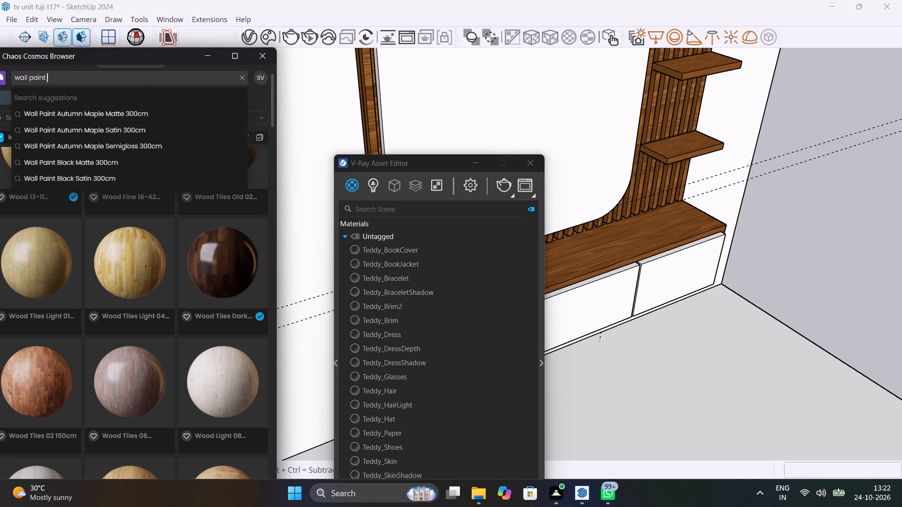
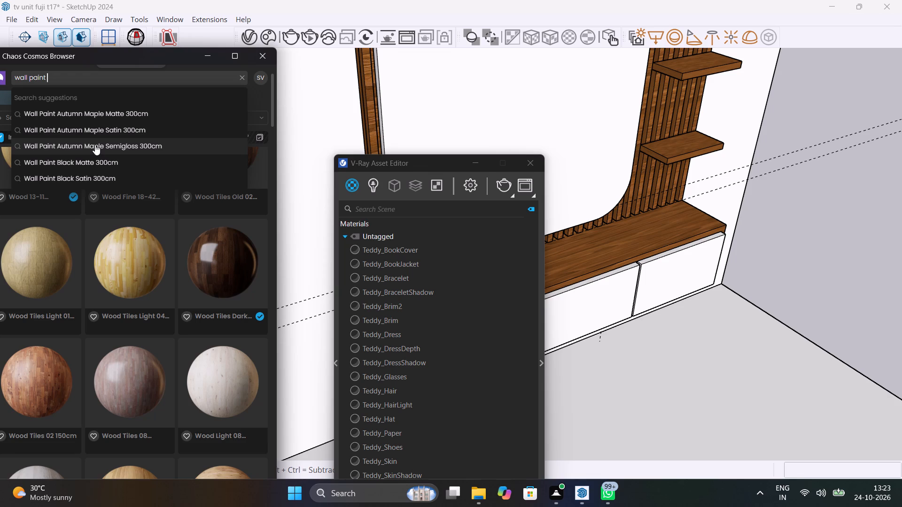
Search the Chaos Cosmos asset library for "cream finish".
click(89, 76)
key(BackSpace)
key(BackSpace)
key(BackSpace)
key(BackSpace)
key(BackSpace)
key(BackSpace)
key(BackSpace)
key(BackSpace)
key(BackSpace)
key(BackSpace)
text(cream)
key(BackSpace)
key(BackSpace)
key(BackSpace)
key(BackSpace)
key(BackSpace)
key(BackSpace)
key(BackSpace)
key(BackSpace)
key(BackSpace)
key(BackSpace)
key(BackSpace)
key(BackSpace)
key(BackSpace)
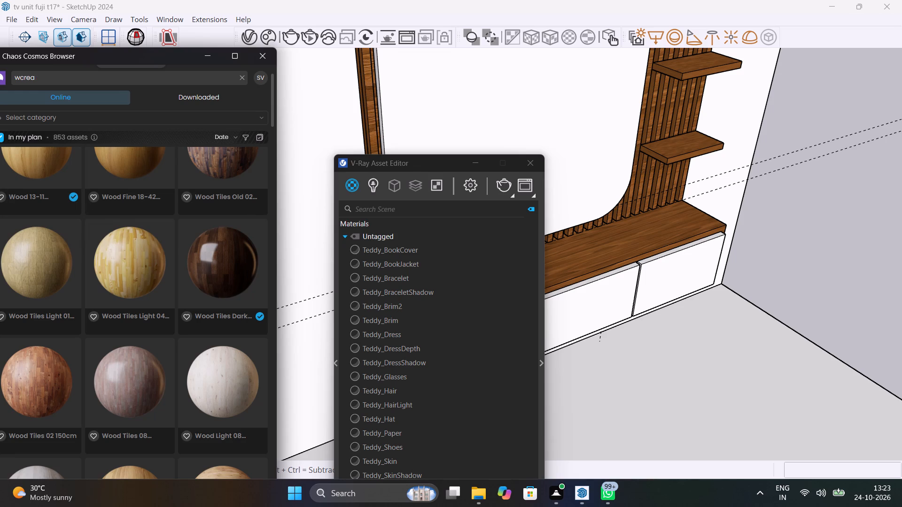
text(cream f)
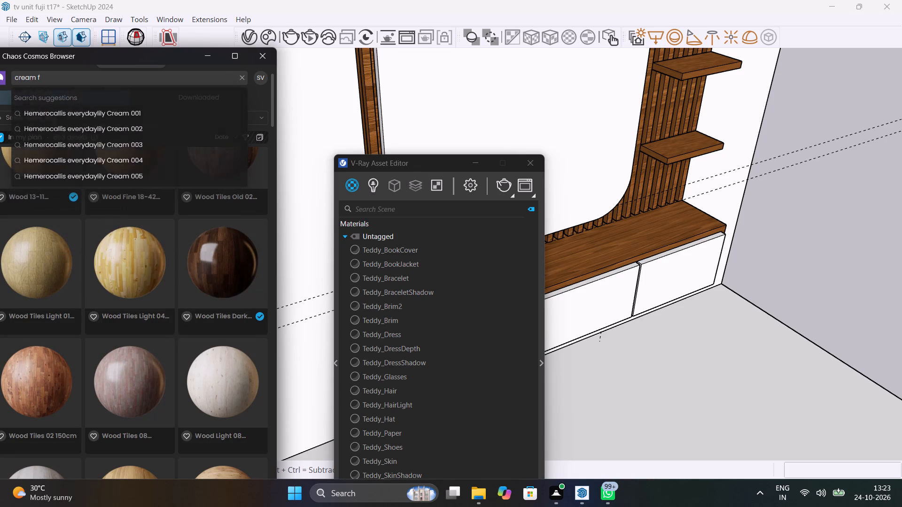
text(inish)
key(Return)
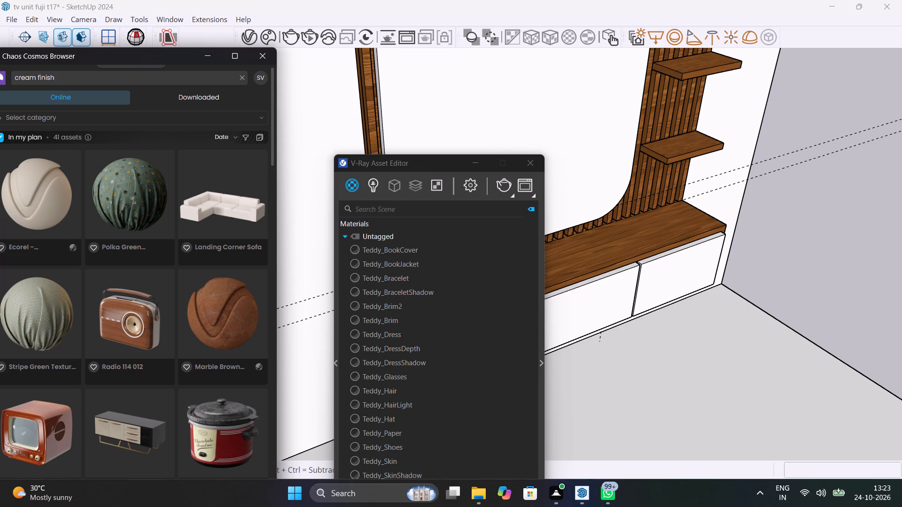
Download the Ecorel - epc61025 33.57cm material and import it into the scene, opening the TV unit's drawer-front group for editing.
click(43, 194)
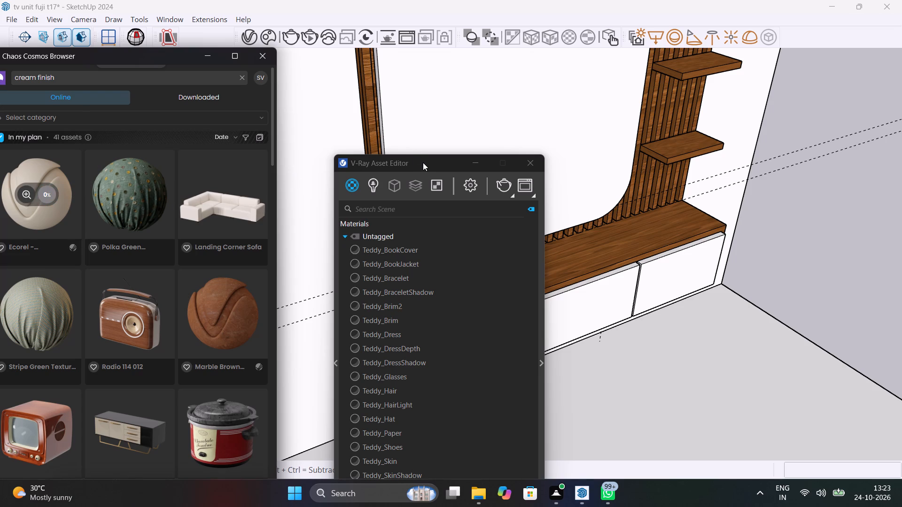
drag(423, 162, 796, 60)
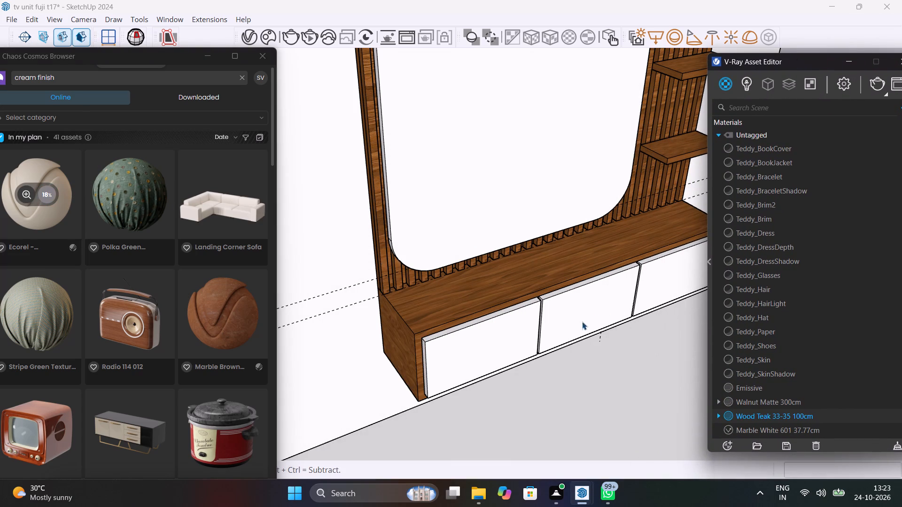
click(492, 340)
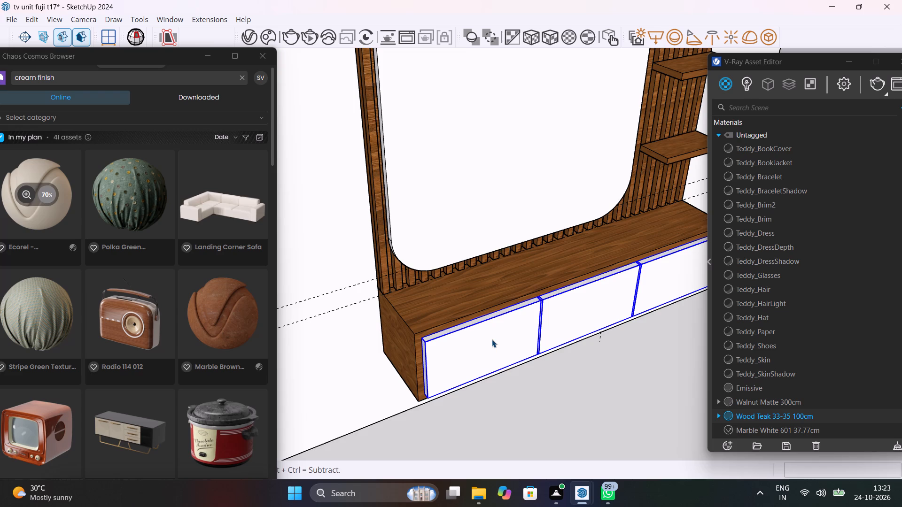
double_click(492, 339)
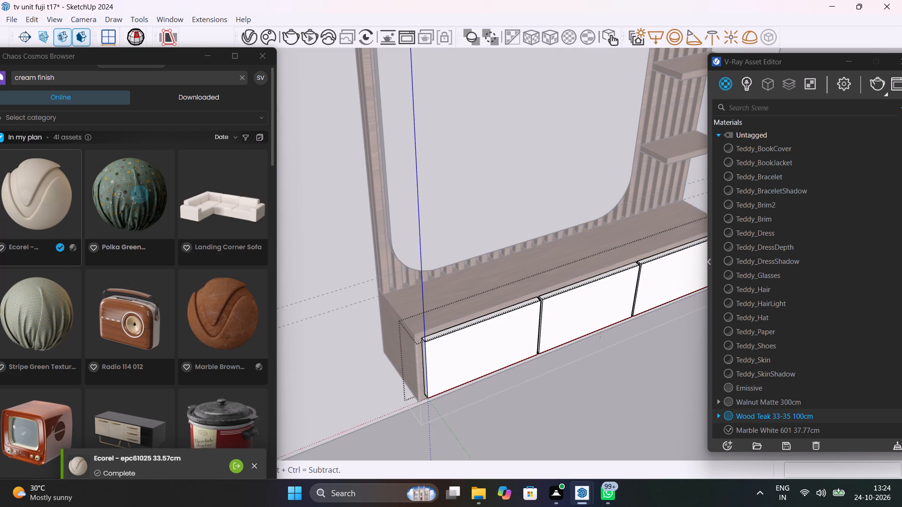
click(51, 196)
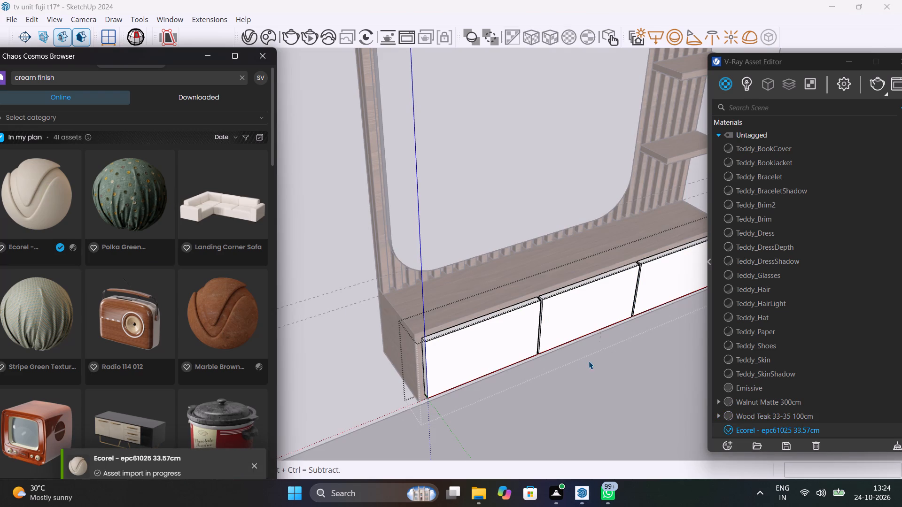
Apply the Ecorel - epc61025 33.57cm material to the front faces of the three drawers.
right_click(765, 428)
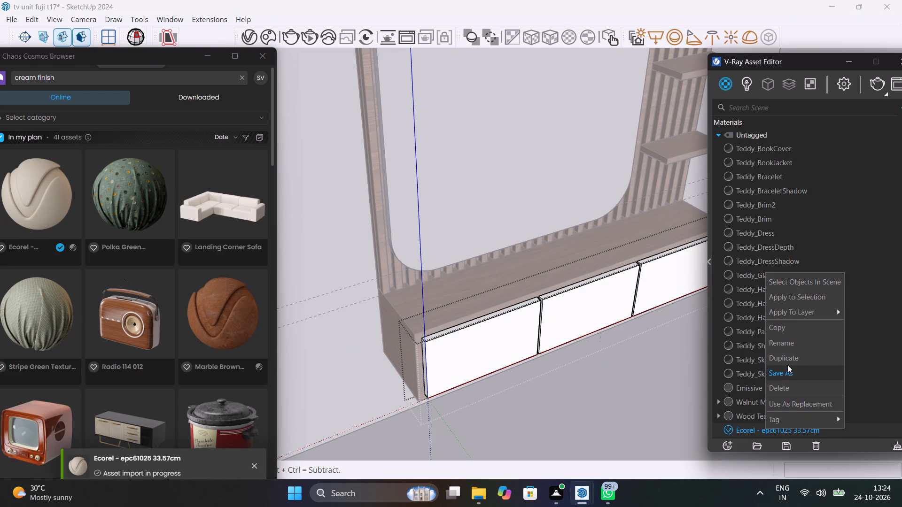
click(801, 298)
click(476, 353)
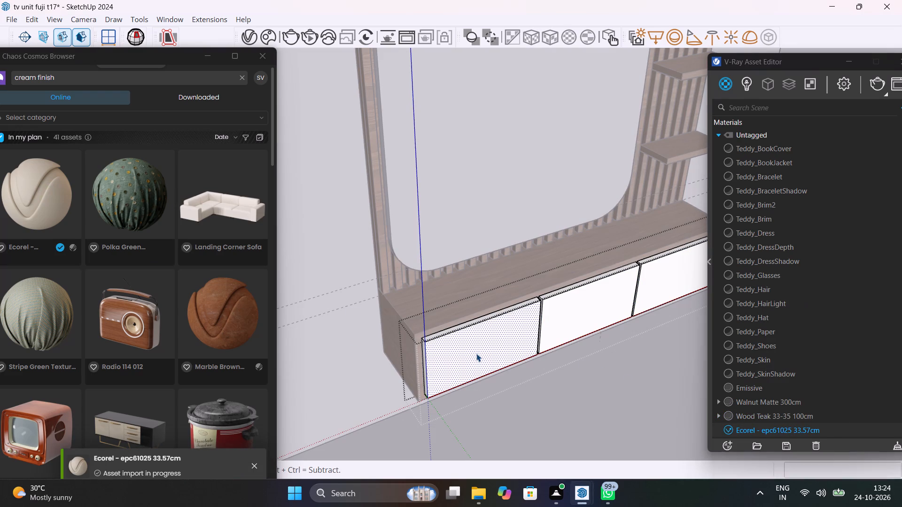
right_click(756, 429)
click(784, 300)
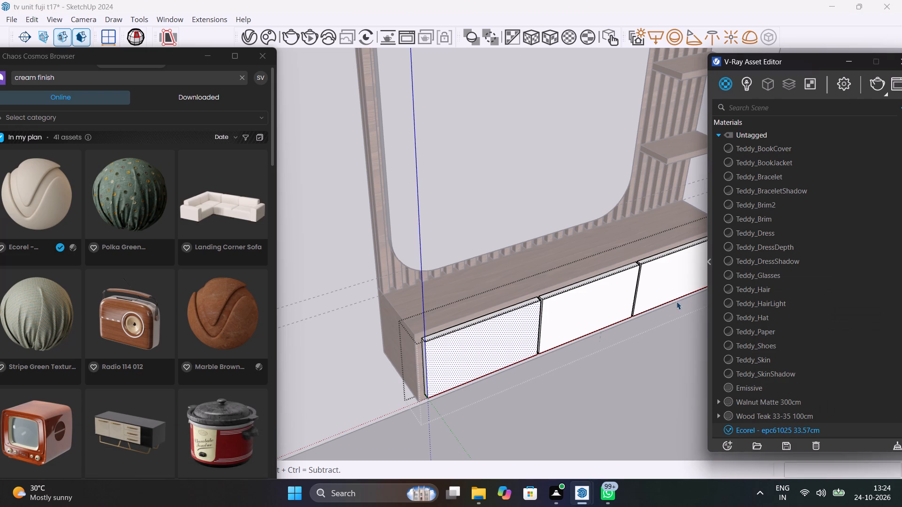
click(601, 312)
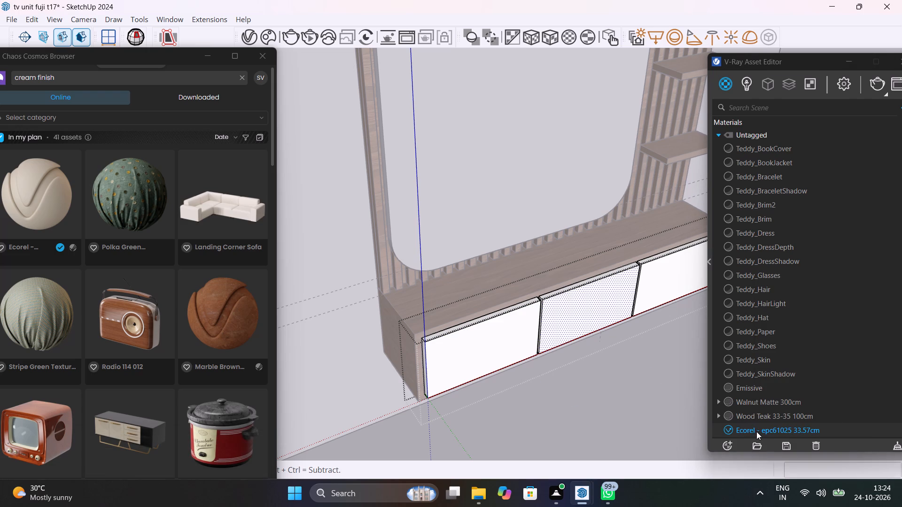
right_click(756, 431)
click(785, 301)
click(671, 289)
right_click(777, 427)
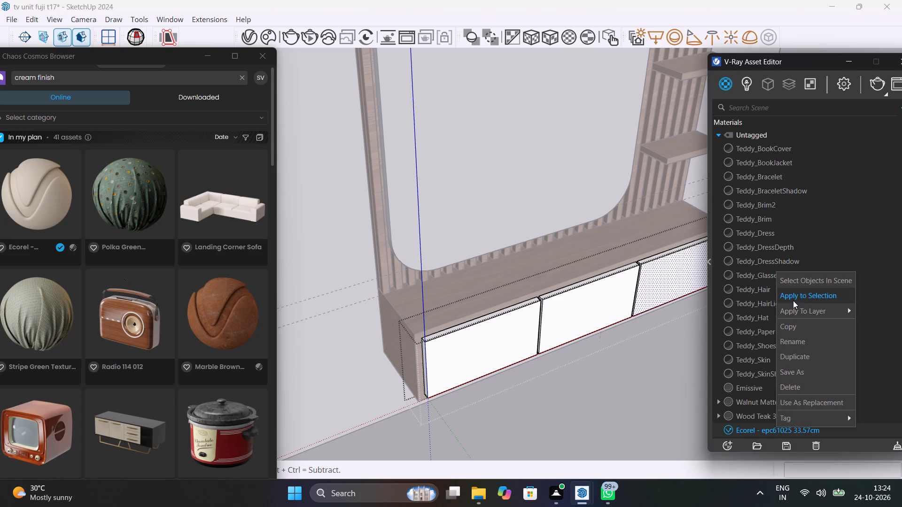
click(794, 294)
Apply the Ecorel - epc61025 33.57cm material to the narrow top faces of the three drawer fronts.
scroll(457, 326, up, 8)
middle_drag(462, 330, 547, 355)
click(510, 366)
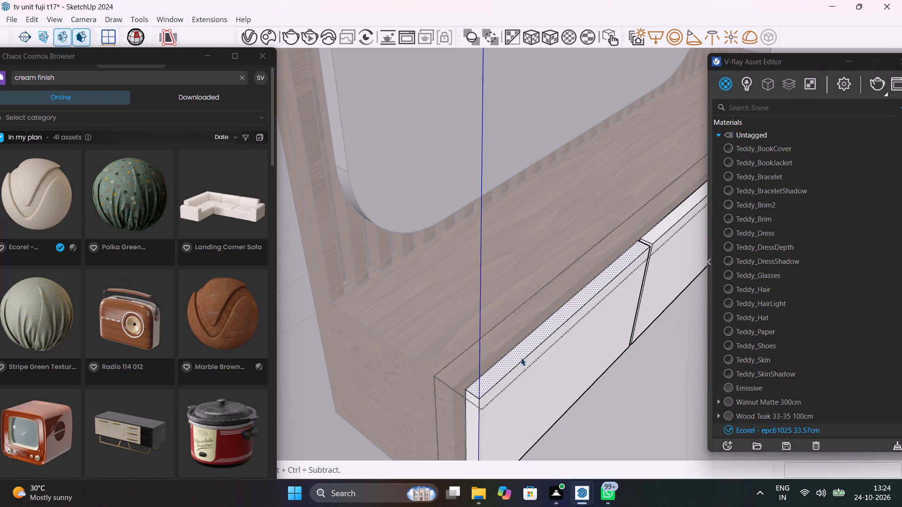
right_click(774, 427)
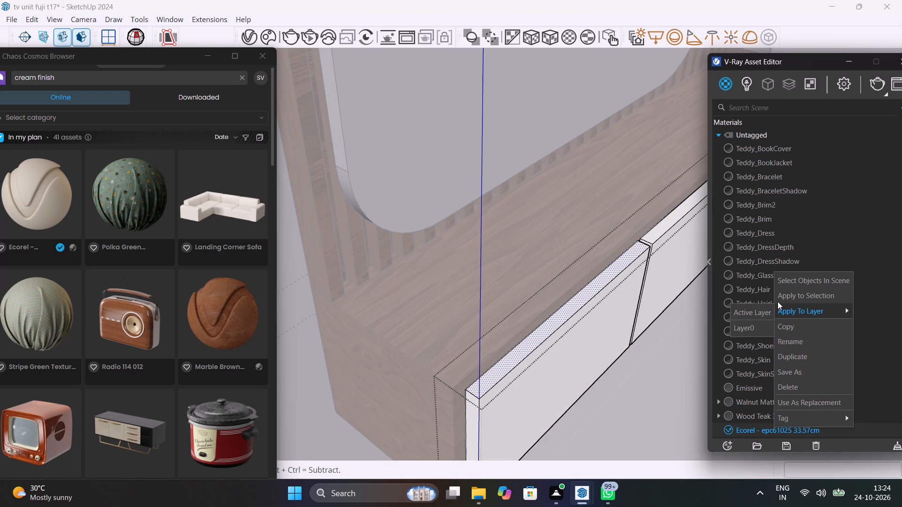
click(785, 299)
click(662, 228)
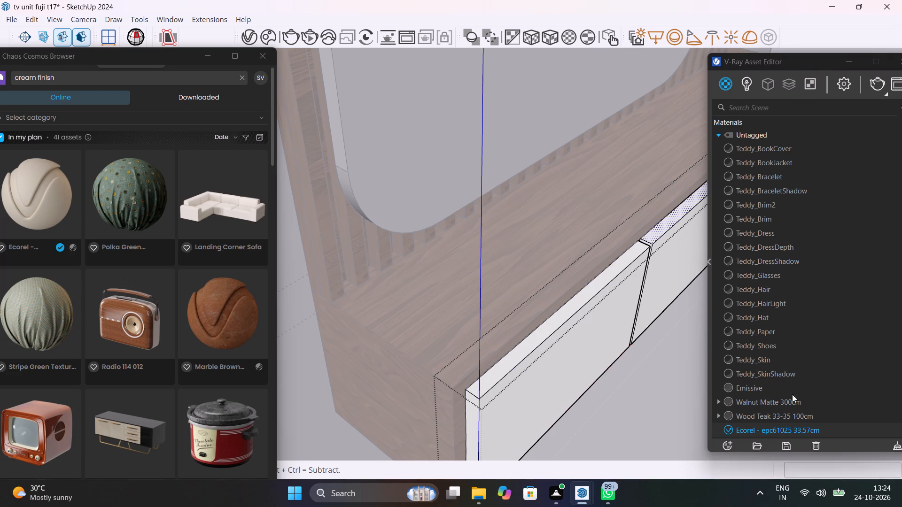
right_click(796, 428)
right_click(796, 427)
click(818, 300)
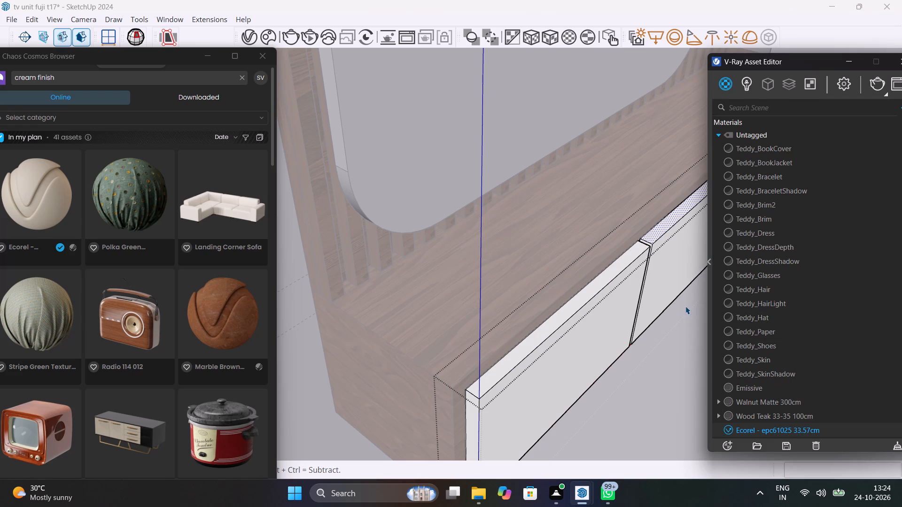
middle_drag(673, 314, 322, 456)
scroll(320, 313, up, 3)
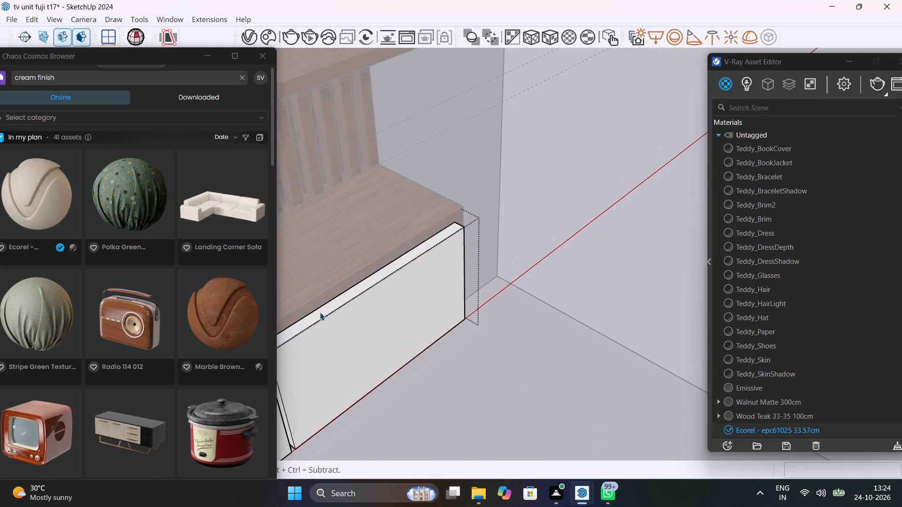
click(320, 312)
right_click(760, 430)
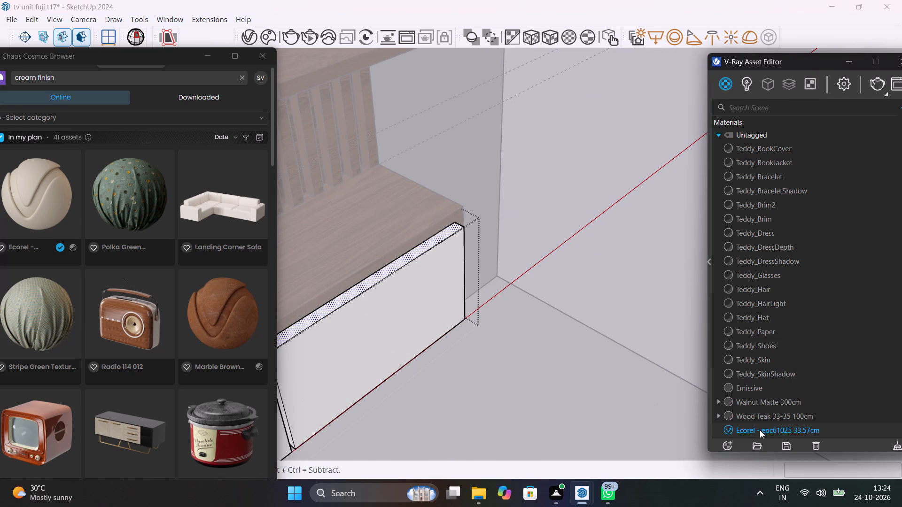
click(784, 299)
Apply the Ecorel - epc61025 33.57cm material to the outer side face of the leftmost drawer front.
scroll(318, 397, down, 6)
scroll(449, 356, down, 4)
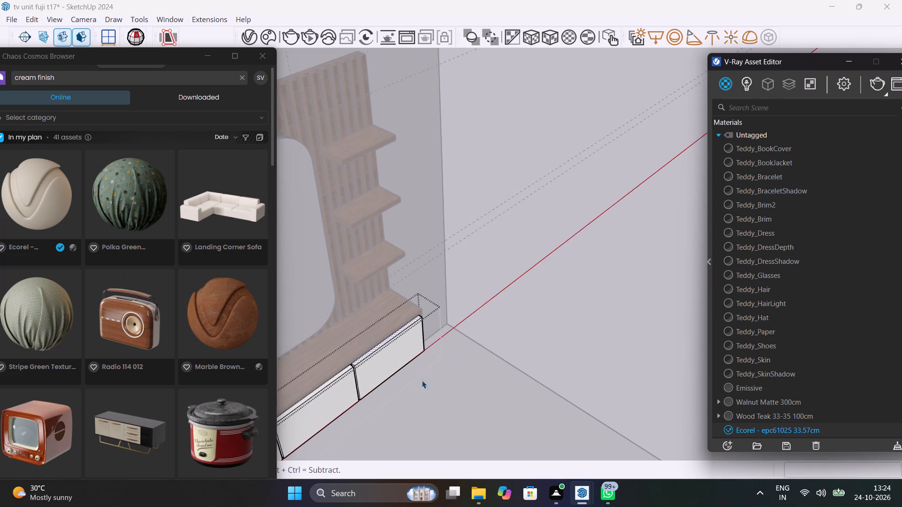
shift+middle_drag(418, 384, 565, 304)
middle_drag(468, 394, 551, 311)
scroll(443, 352, up, 6)
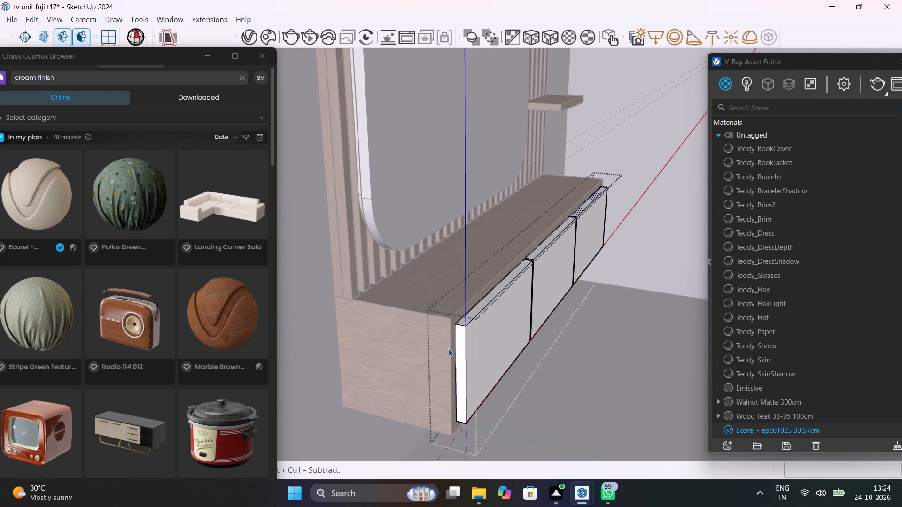
click(466, 350)
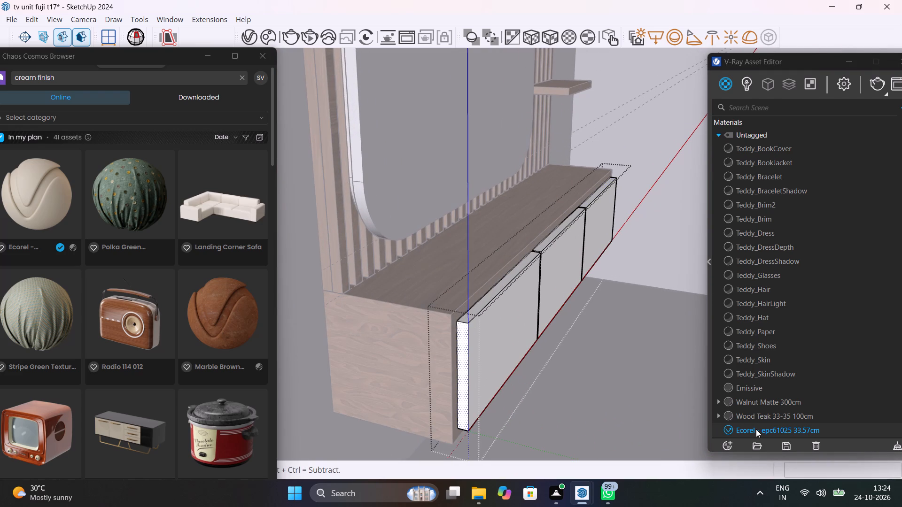
right_click(756, 428)
click(785, 295)
Apply the Ecorel - epc61025 33.57cm material to the undersides of the leftmost and middle drawer fronts.
middle_drag(577, 400, 527, 352)
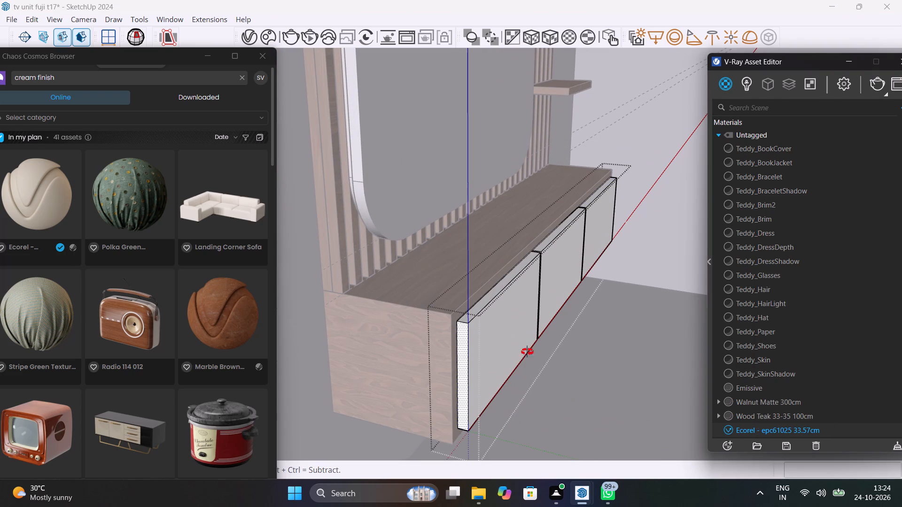
middle_drag(527, 352, 521, 255)
scroll(412, 230, up, 5)
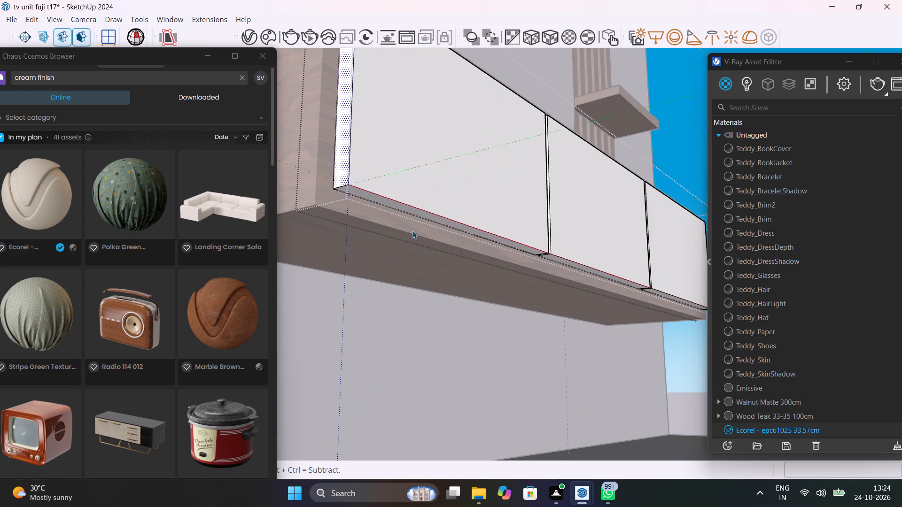
scroll(397, 194, up, 4)
click(398, 212)
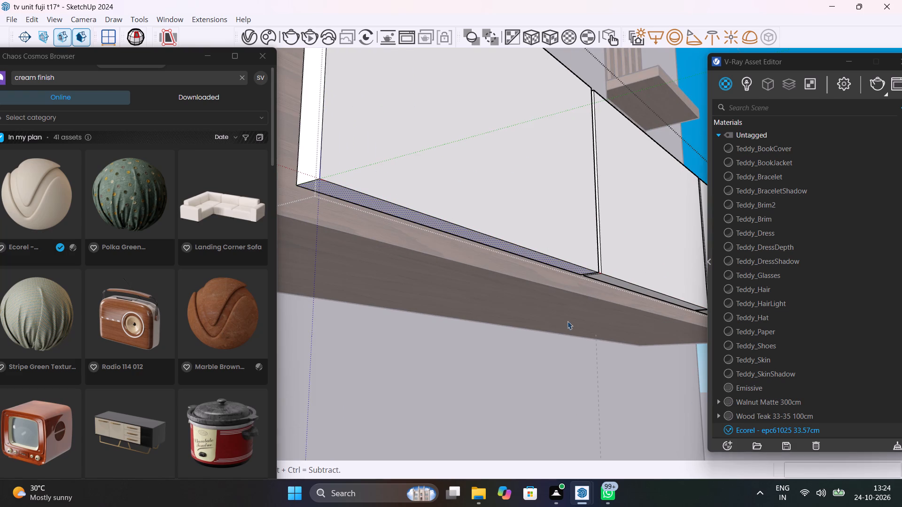
right_click(765, 428)
click(794, 300)
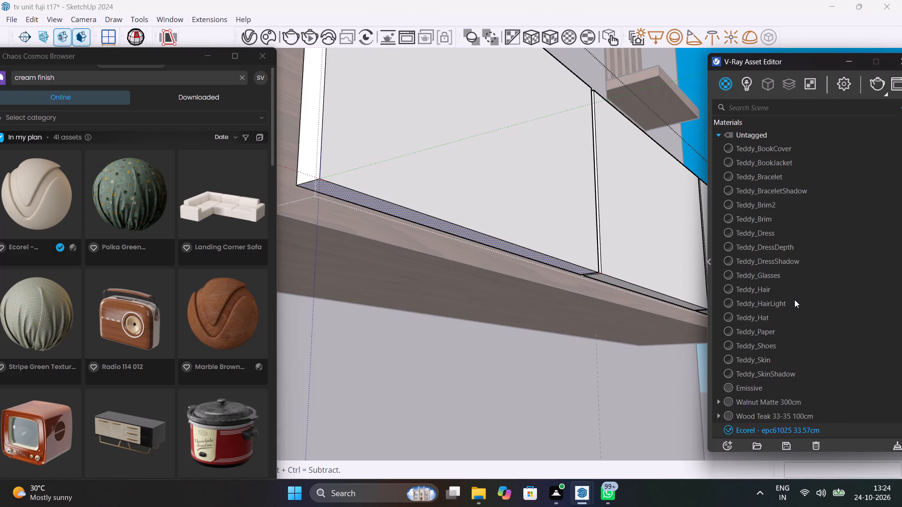
scroll(614, 285, up, 3)
click(615, 281)
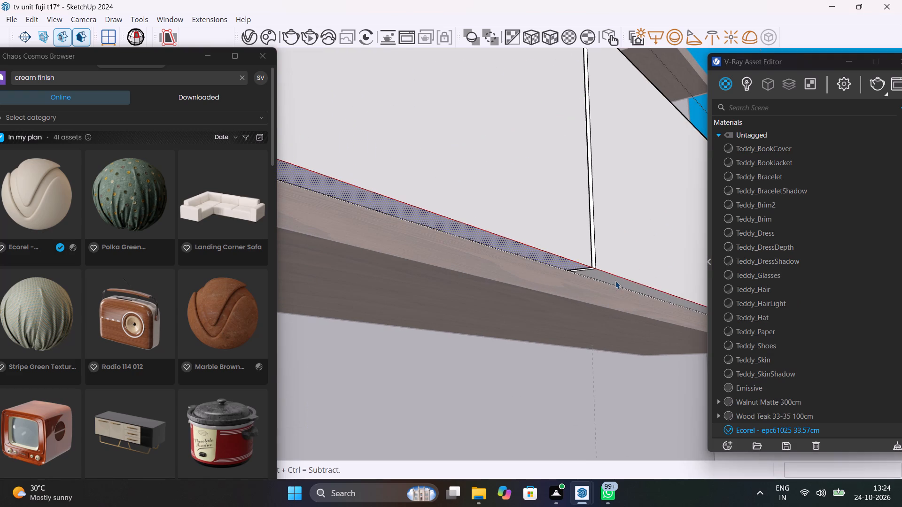
right_click(785, 428)
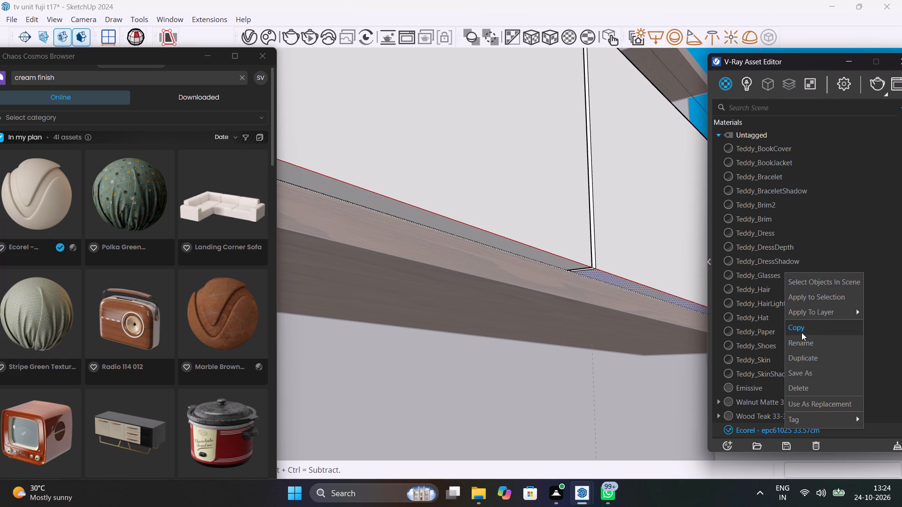
click(811, 297)
Apply the Ecorel - epc61025 33.57cm material to the underside of the rightmost drawer front.
middle_drag(658, 302, 429, 340)
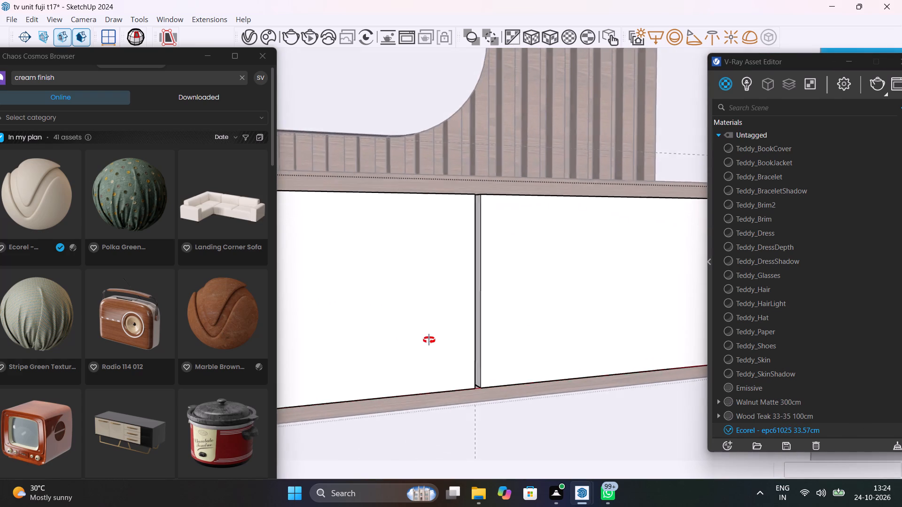
middle_drag(429, 340, 436, 264)
scroll(529, 321, up, 5)
middle_drag(529, 321, 540, 284)
scroll(540, 284, up, 1)
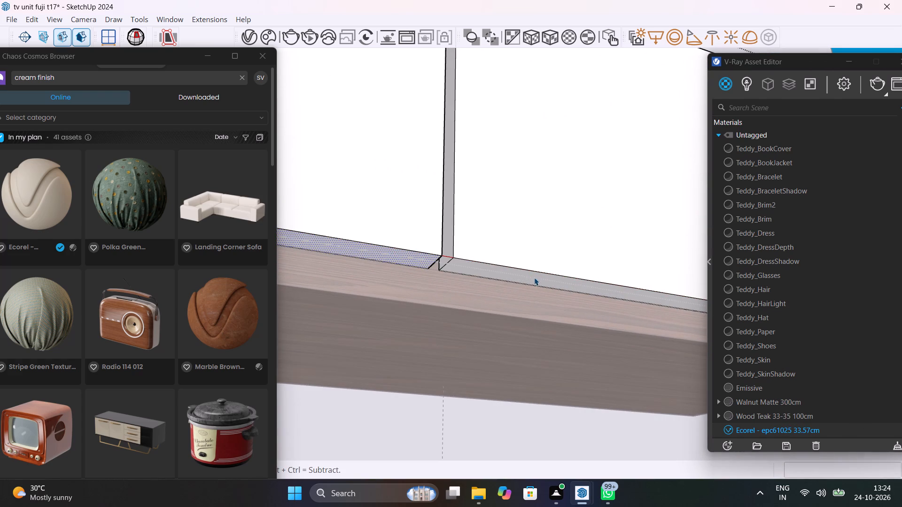
click(534, 277)
right_click(791, 428)
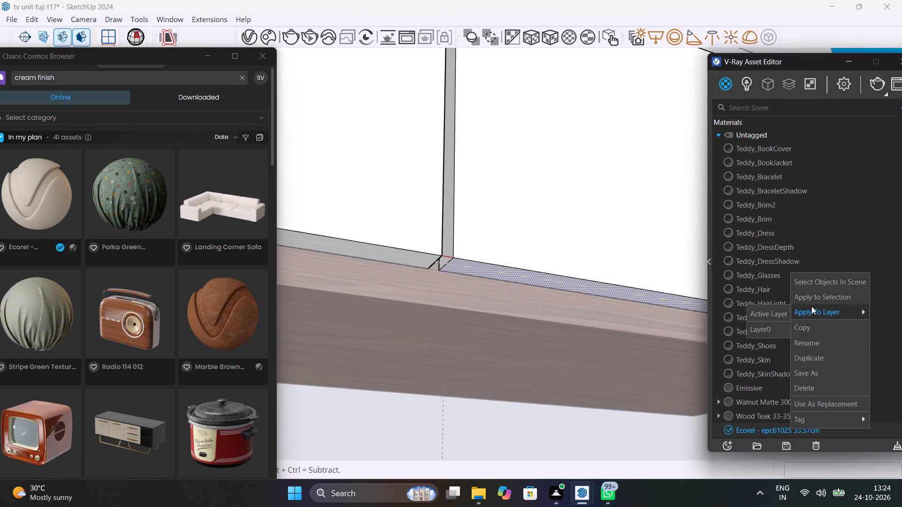
click(812, 302)
Apply the Ecorel - epc61025 33.57cm material to the outer side face of the rightmost drawer front.
middle_drag(588, 363, 500, 474)
scroll(500, 474, down, 1)
scroll(510, 384, down, 4)
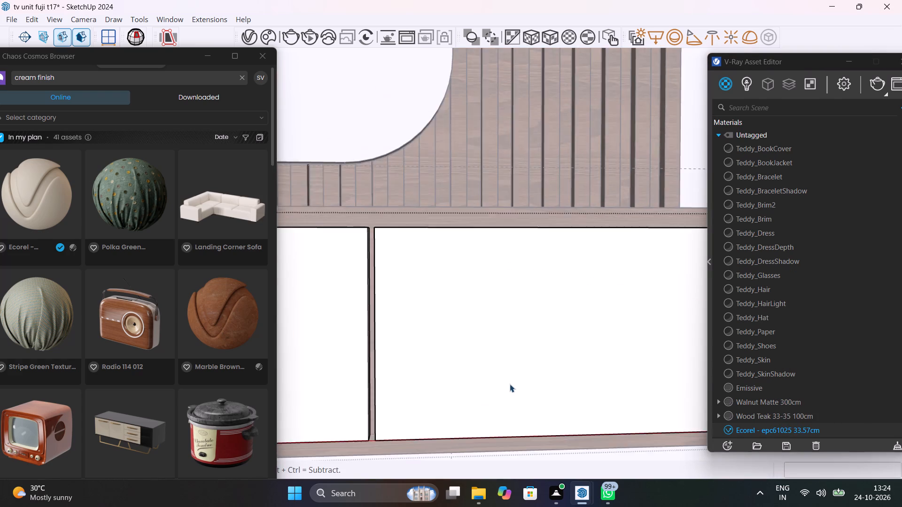
scroll(510, 384, down, 5)
middle_drag(539, 374, 455, 460)
scroll(591, 368, up, 4)
middle_drag(604, 366, 474, 330)
scroll(577, 330, up, 4)
click(577, 325)
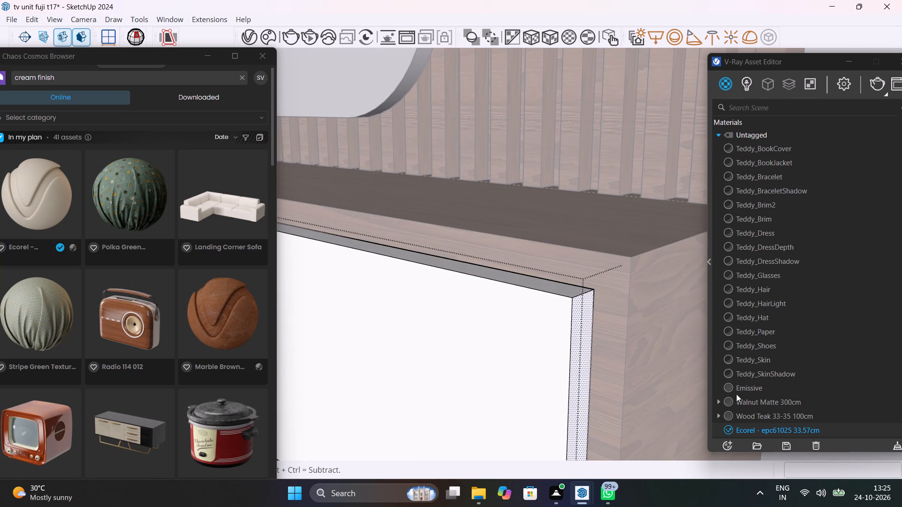
right_click(765, 431)
click(804, 302)
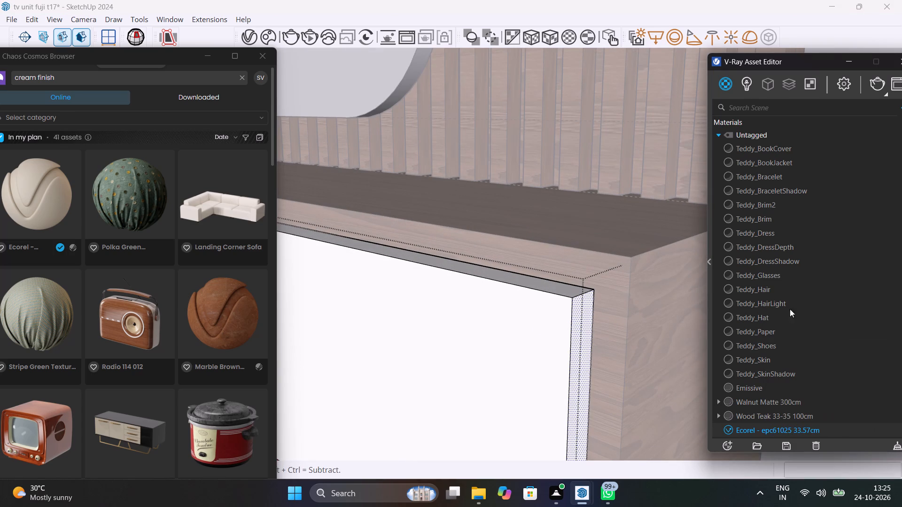
Exit the TV unit's group editing and close the Chaos Cosmos browser.
scroll(562, 373, down, 20)
scroll(562, 373, down, 9)
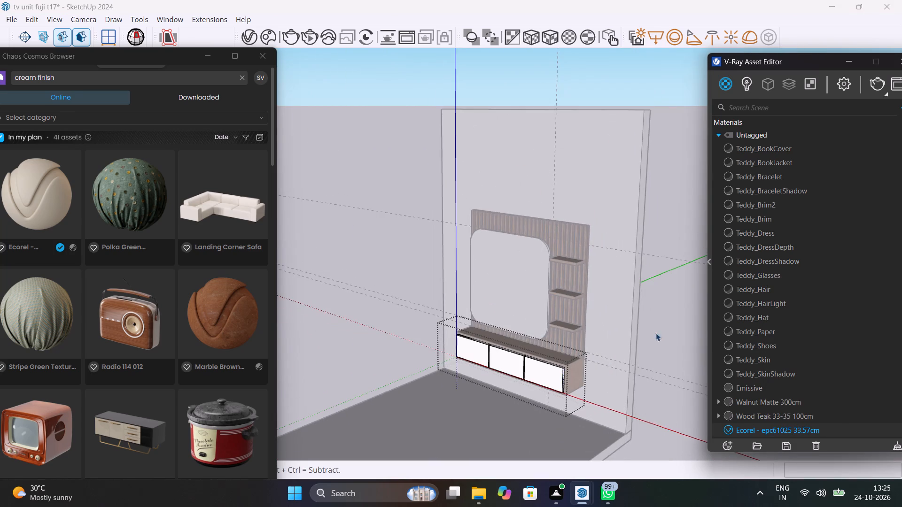
click(665, 327)
middle_drag(502, 347, 678, 342)
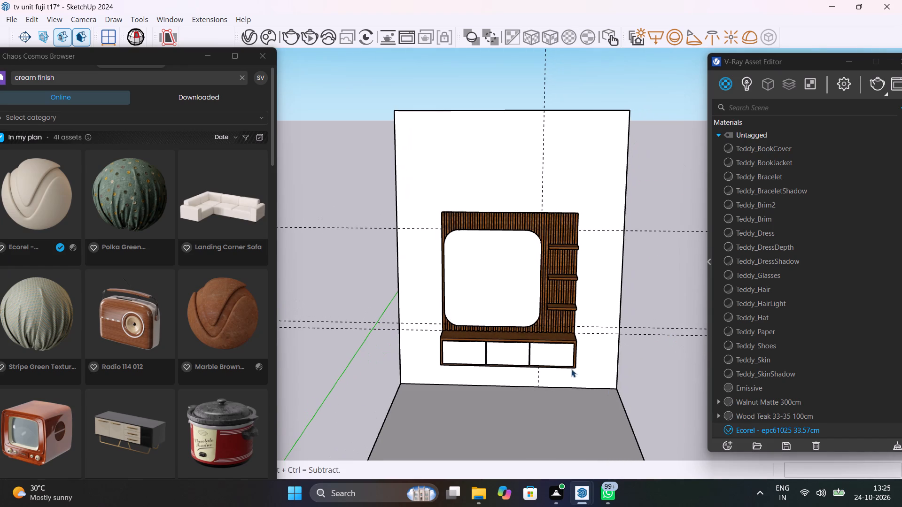
click(270, 52)
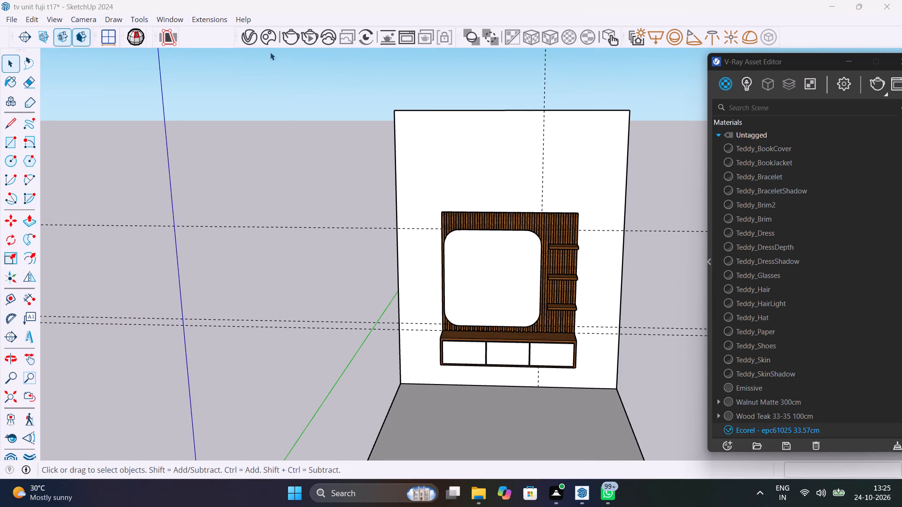
Unhide all hidden objects in the model.
click(26, 18)
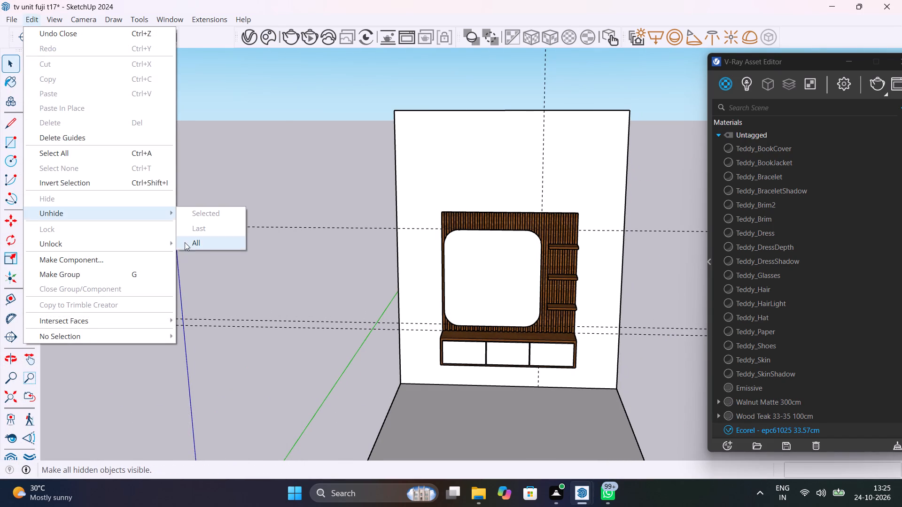
click(207, 243)
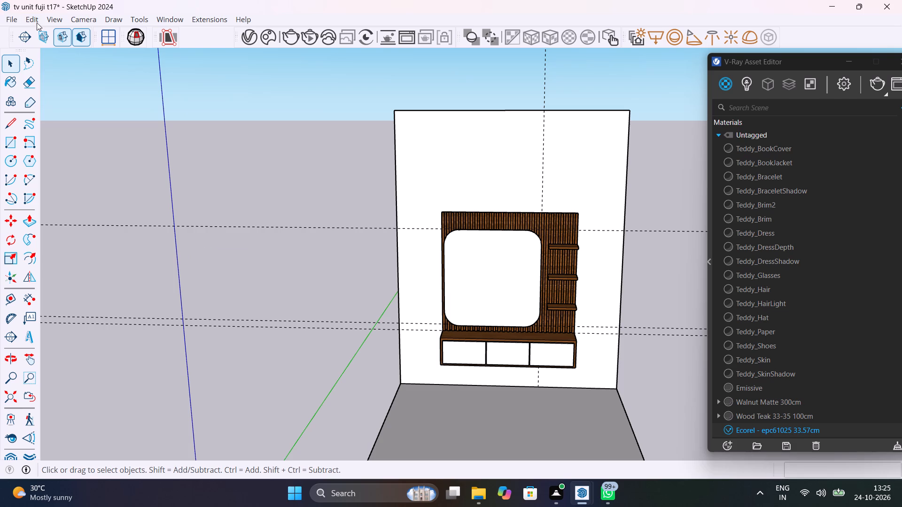
click(37, 15)
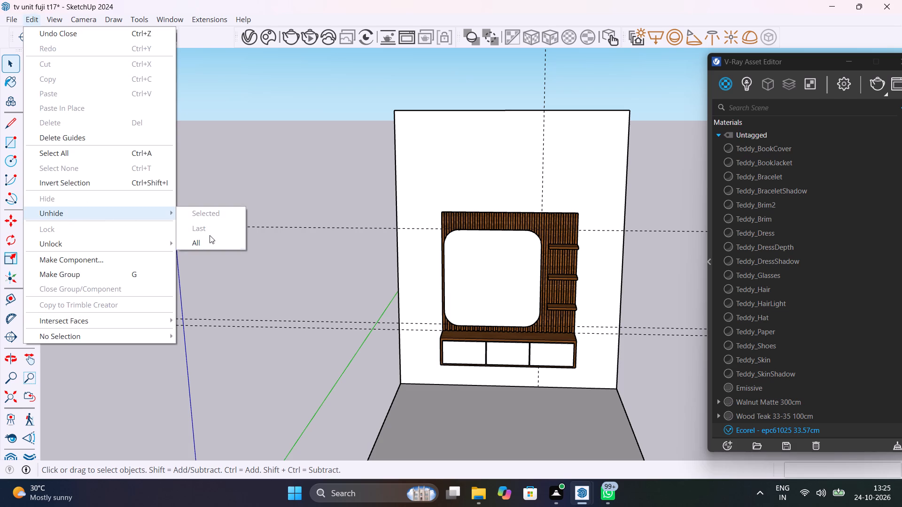
click(210, 238)
Save the TV unit model.
scroll(305, 242, down, 6)
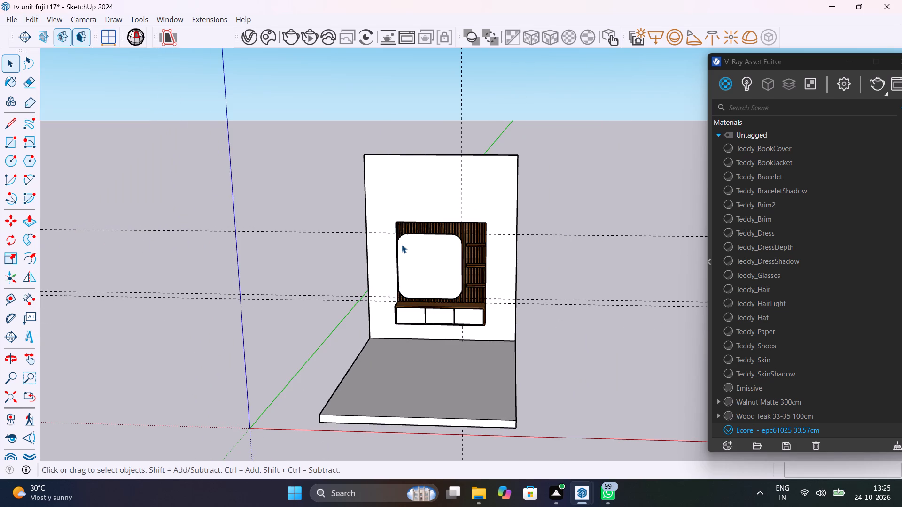
key(ctrl+s)
Close the V-Ray Asset Editor to clear the modelling view.
scroll(410, 298, up, 2)
scroll(237, 413, up, 3)
shift+middle_drag(367, 465, 297, 416)
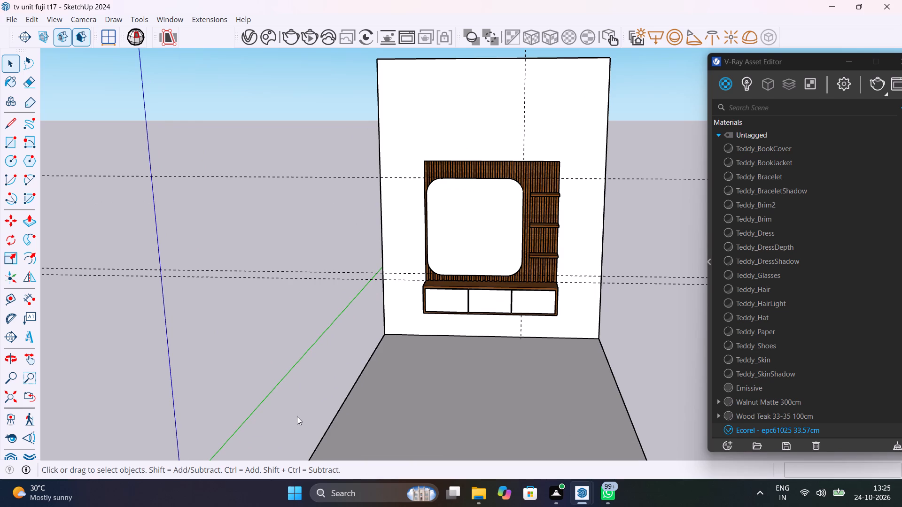
shift+middle_drag(297, 416, 301, 418)
shift+middle_drag(462, 431, 382, 374)
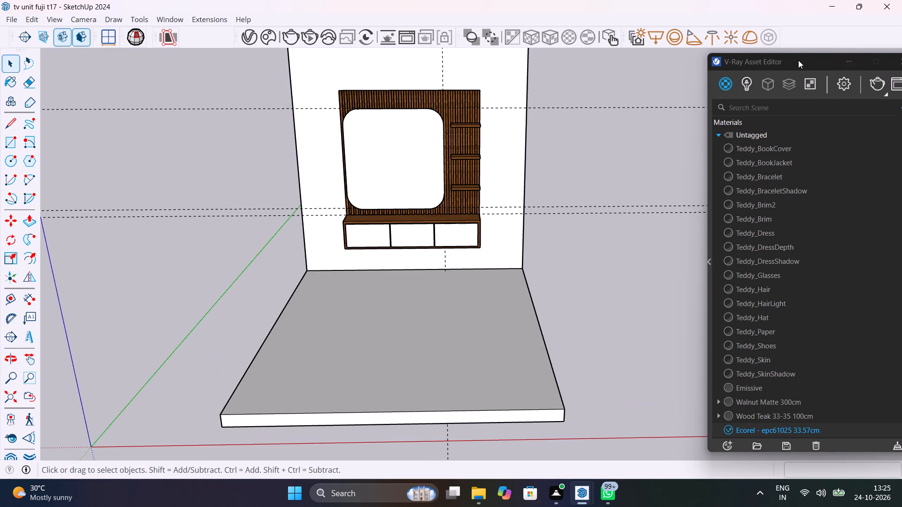
drag(802, 60, 669, 67)
click(765, 67)
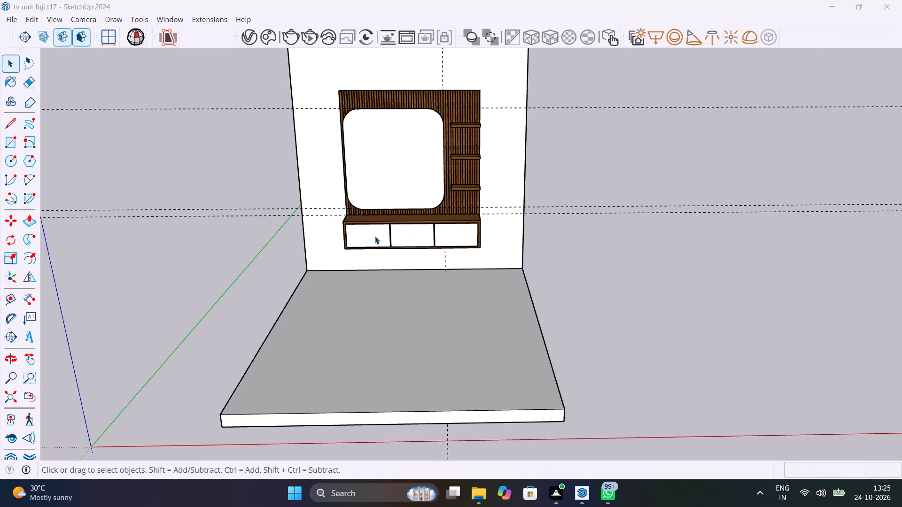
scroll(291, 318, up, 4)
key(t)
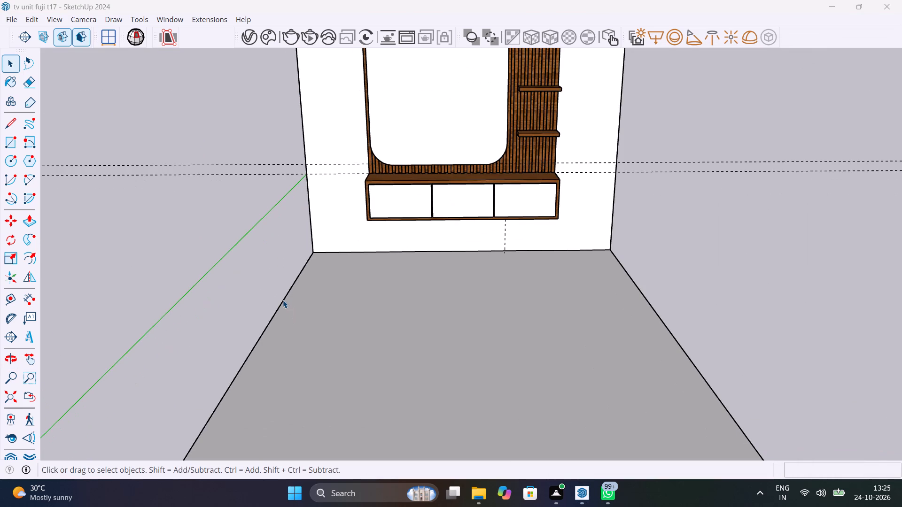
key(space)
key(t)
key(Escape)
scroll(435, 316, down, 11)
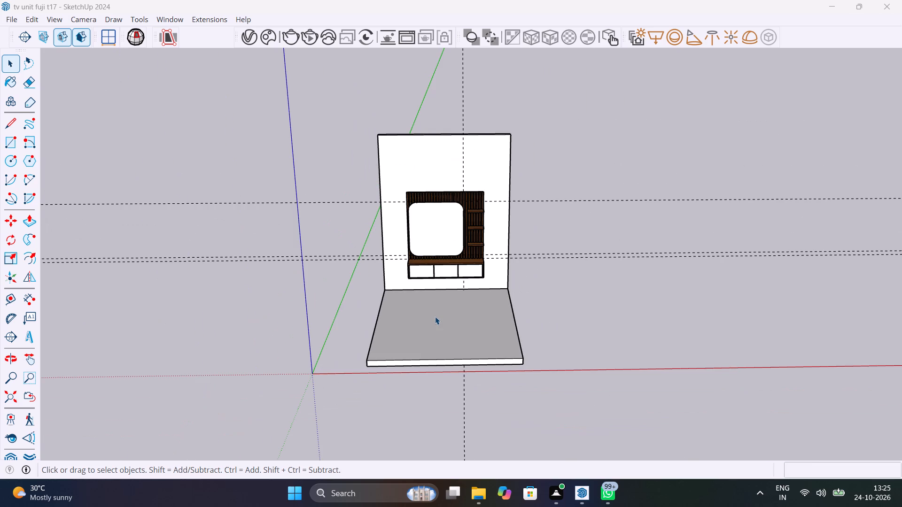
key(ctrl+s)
Delete the vertical guide line running through the back wall and TV panel.
click(464, 421)
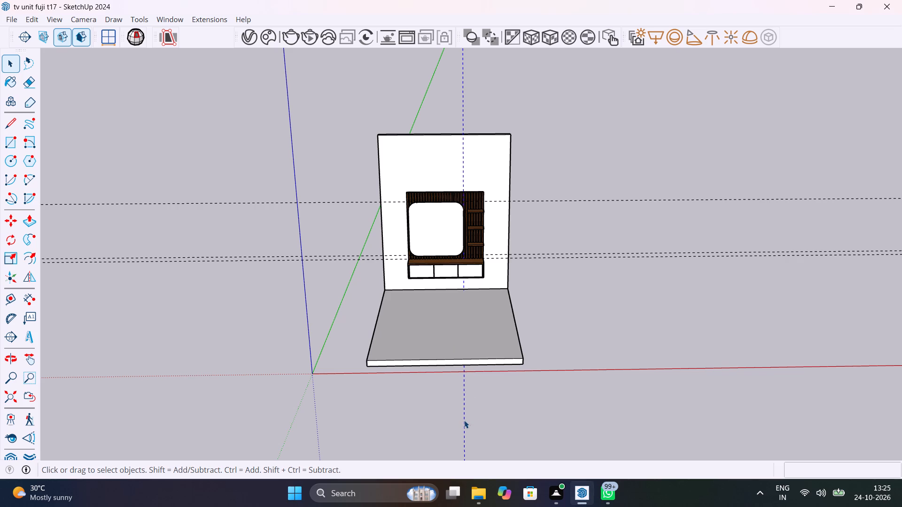
key(Delete)
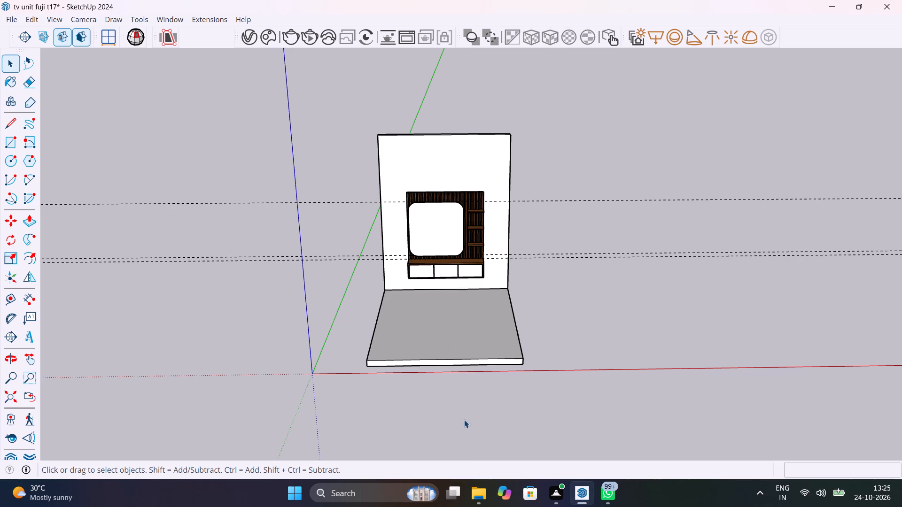
Place guide lines 4.5" inward from both side edges of the floor slab with the Tape Measure tool.
key(t)
click(376, 316)
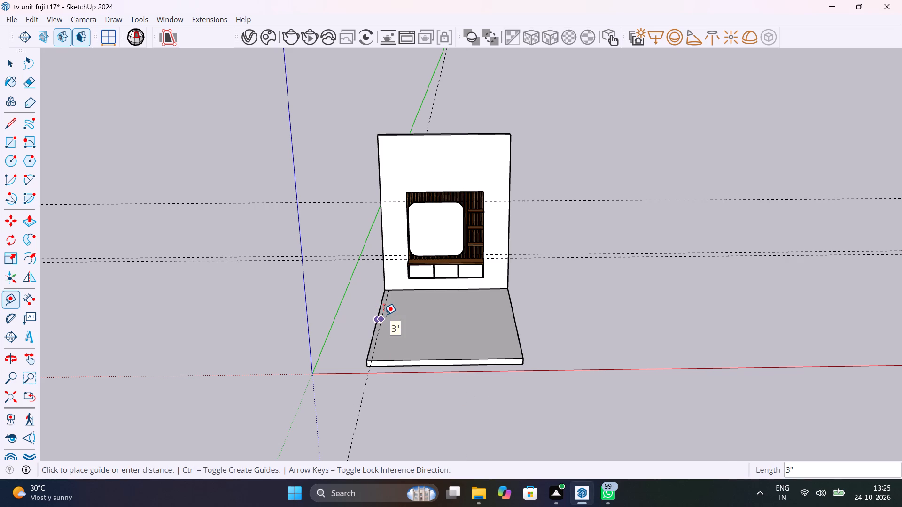
key(4)
text(.5")
key(Return)
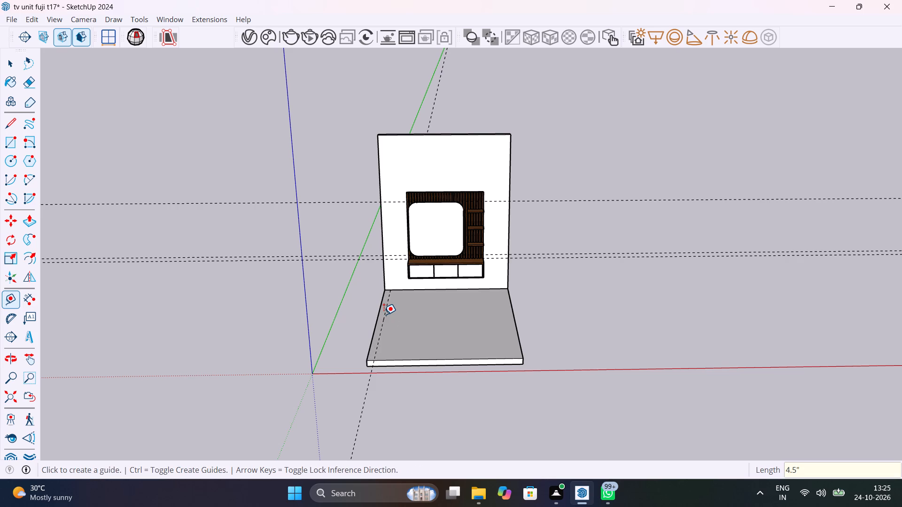
click(511, 314)
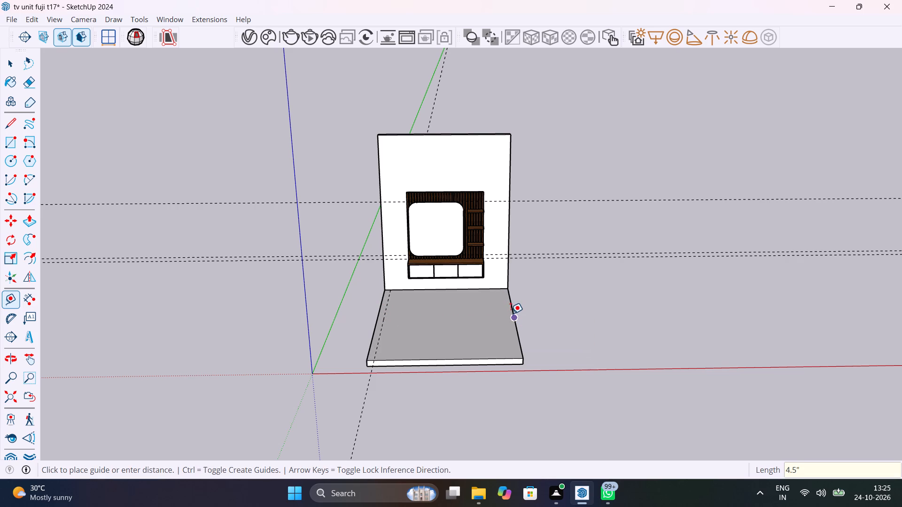
text(4.5")
key(Return)
key(space)
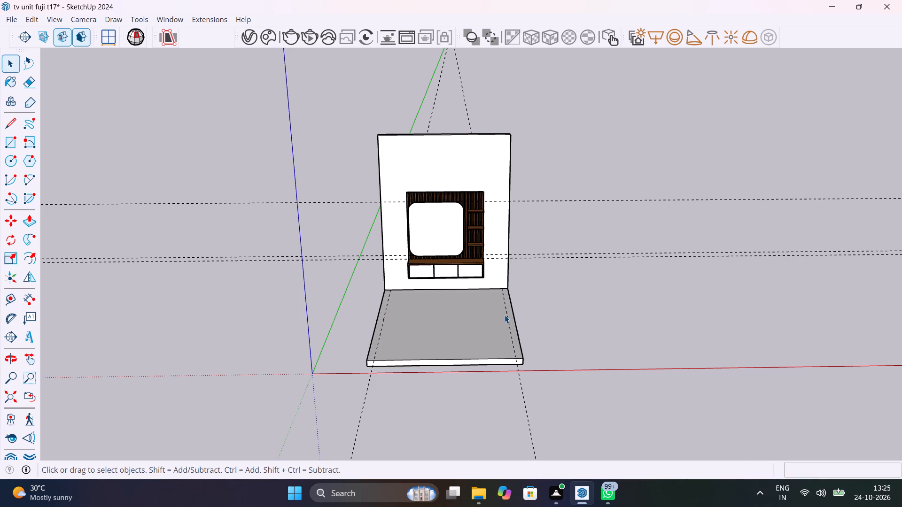
Draw a rectangle about 4.5" by 9' 7 1/2" on the floor between the right-hand guide and the adjacent side edge.
scroll(518, 287, up, 13)
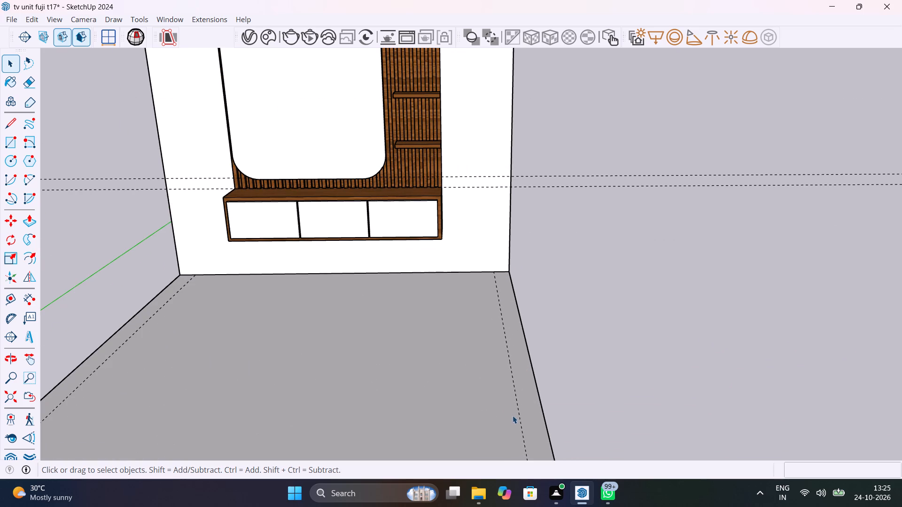
click(530, 382)
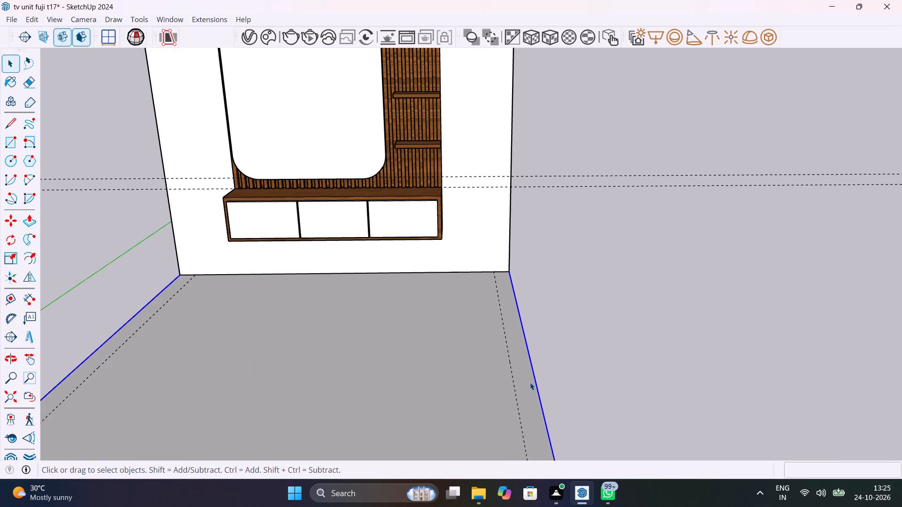
click(631, 357)
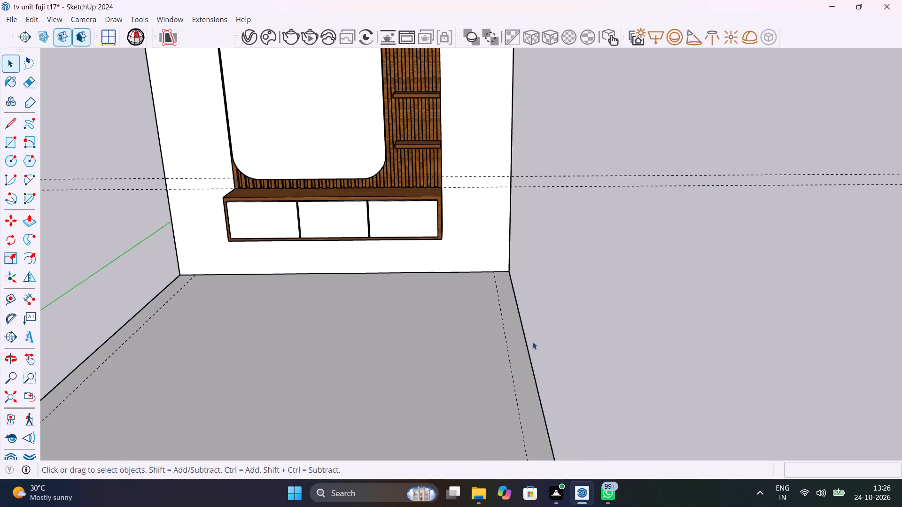
key(r)
click(497, 273)
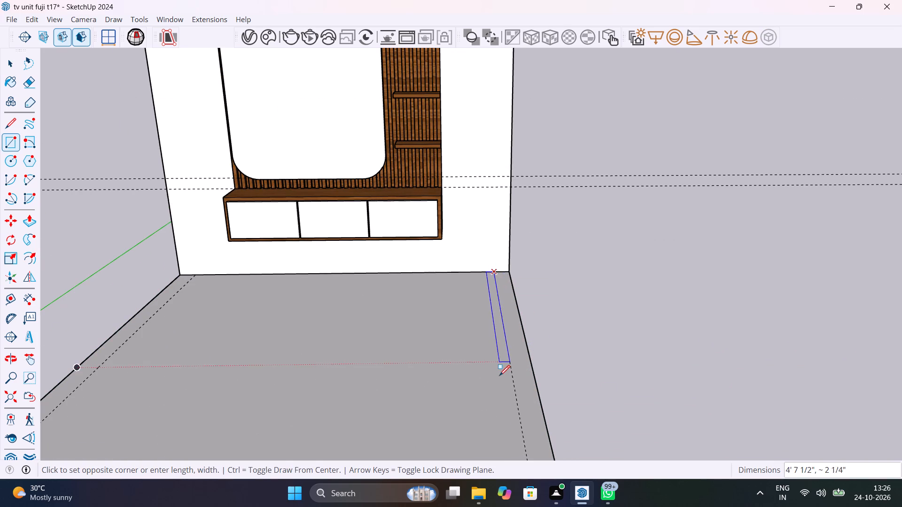
scroll(499, 376, down, 5)
scroll(522, 415, down, 2)
middle_drag(522, 414, 530, 361)
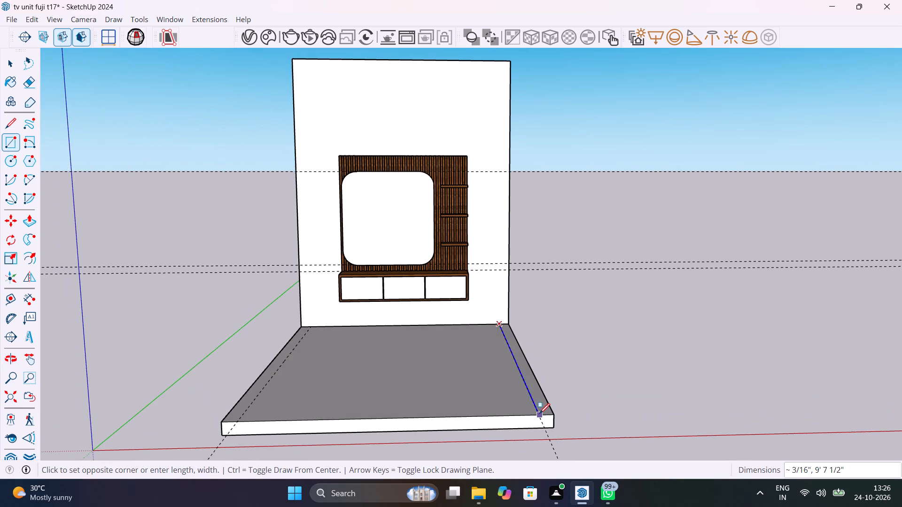
click(551, 413)
middle_drag(547, 385, 551, 470)
key(space)
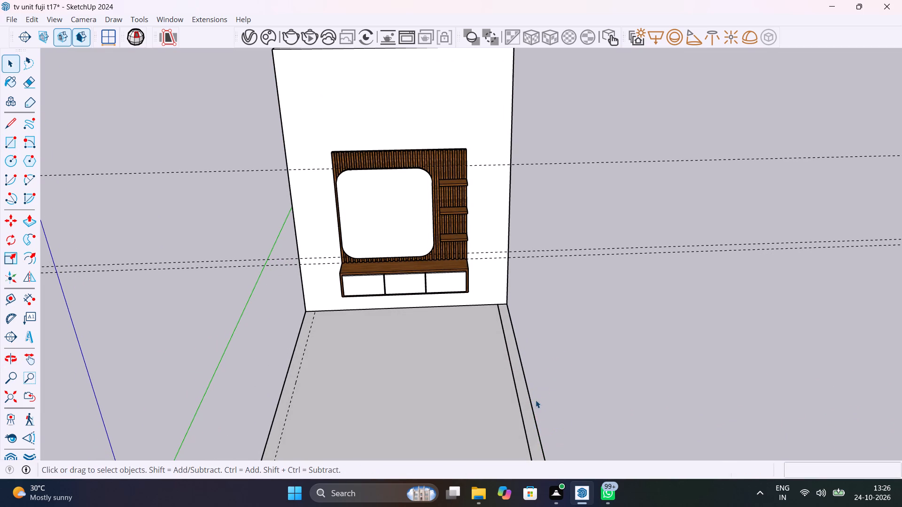
Group the new floor-strip rectangle's face and edges.
double_click(530, 420)
right_click(530, 420)
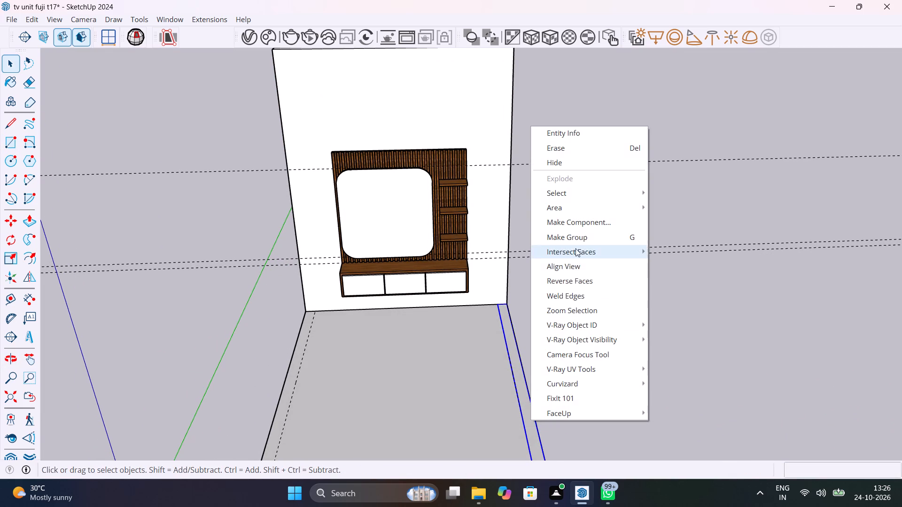
click(582, 235)
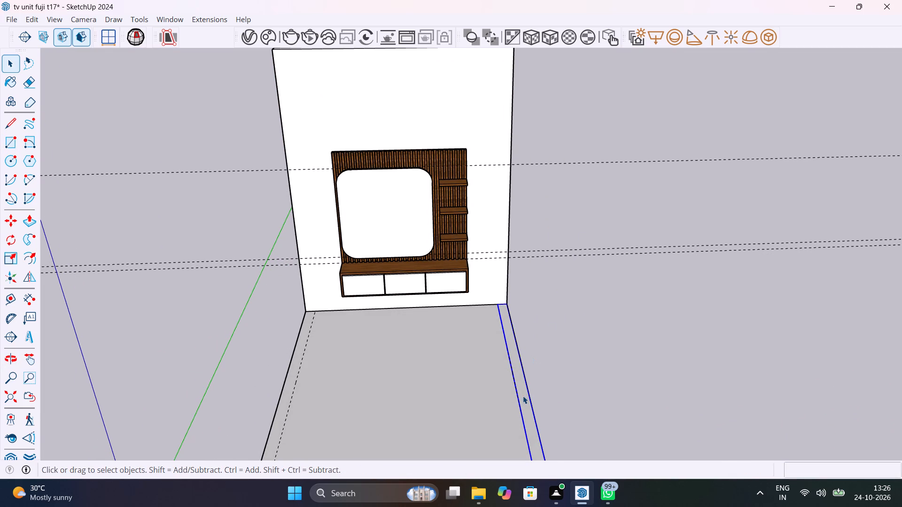
Push/Pull the grouped 4.5" floor strip up 10' to form the right-hand side wall.
triple_click(523, 396)
key(p)
click(523, 396)
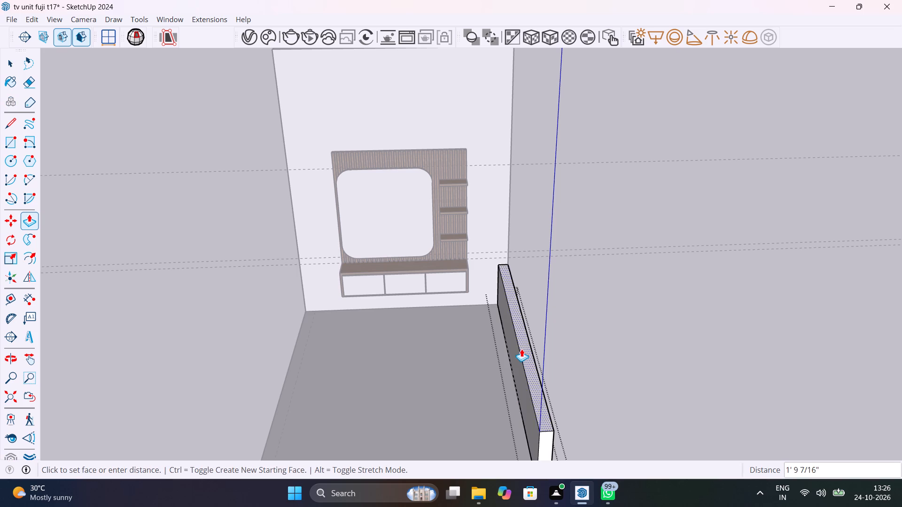
scroll(521, 349, down, 11)
click(466, 239)
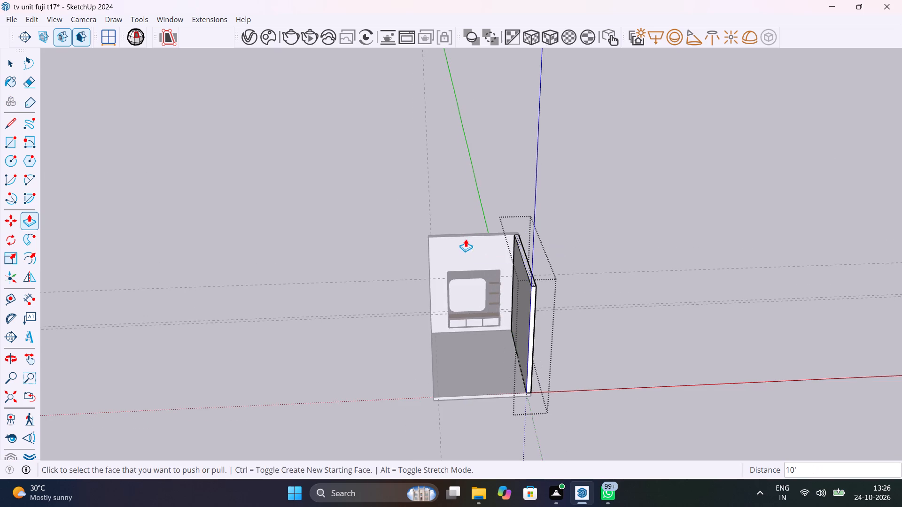
key(space)
click(678, 270)
Draw a rectangle about 4 11/16" by 9' 7 1/2" on the floor between the left-hand guide and the adjacent slab edge.
scroll(445, 357, up, 4)
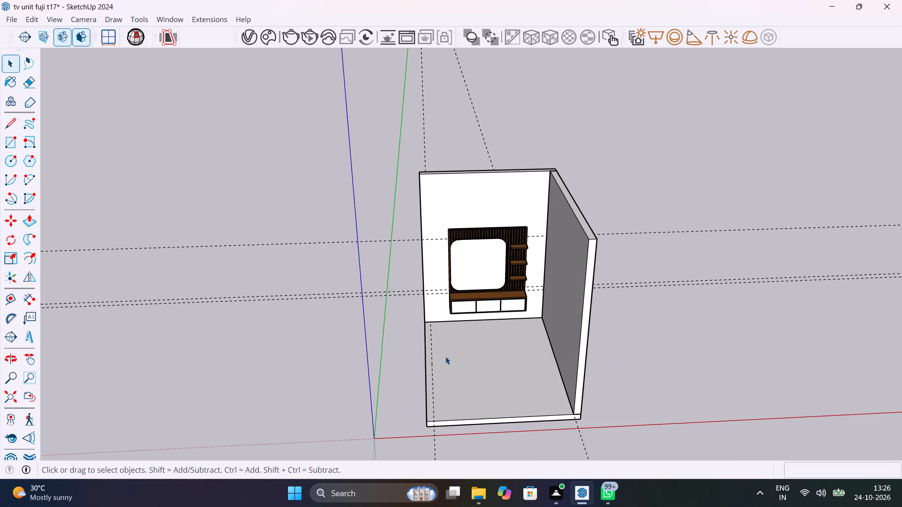
key(r)
click(427, 323)
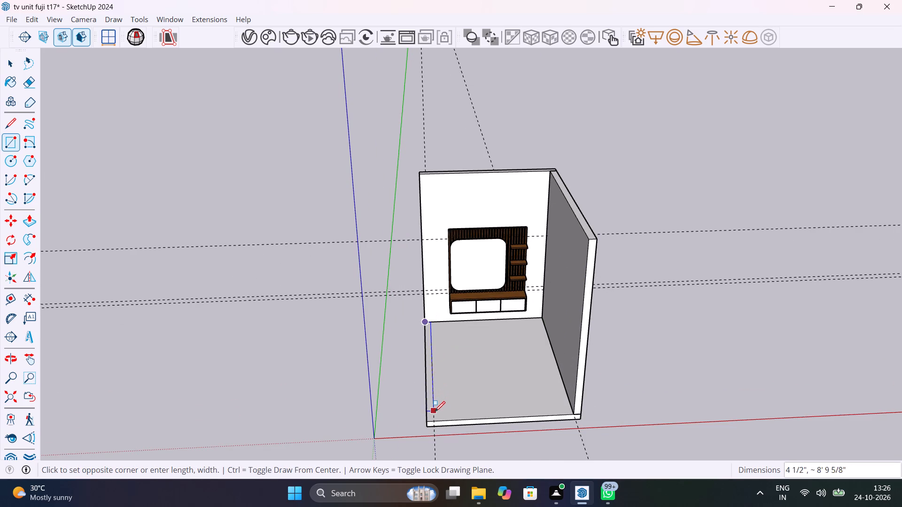
scroll(435, 420, up, 4)
key(Escape)
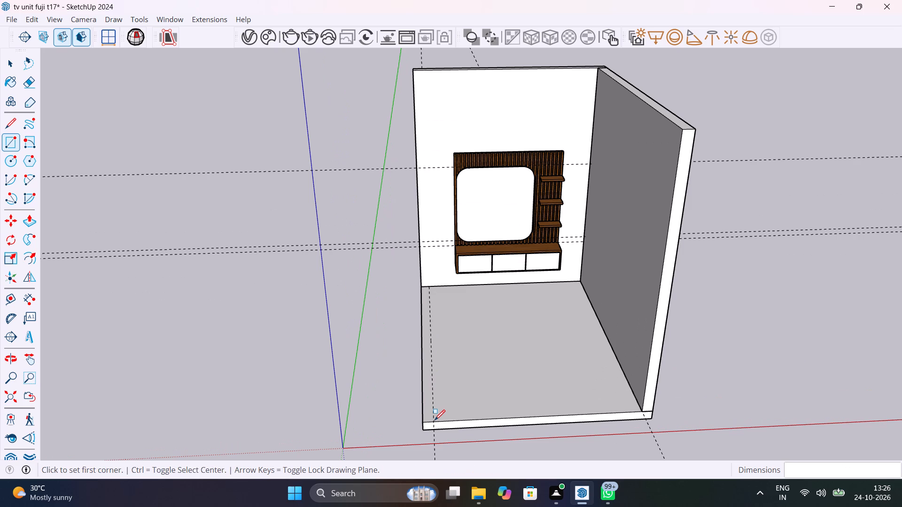
click(435, 421)
click(423, 284)
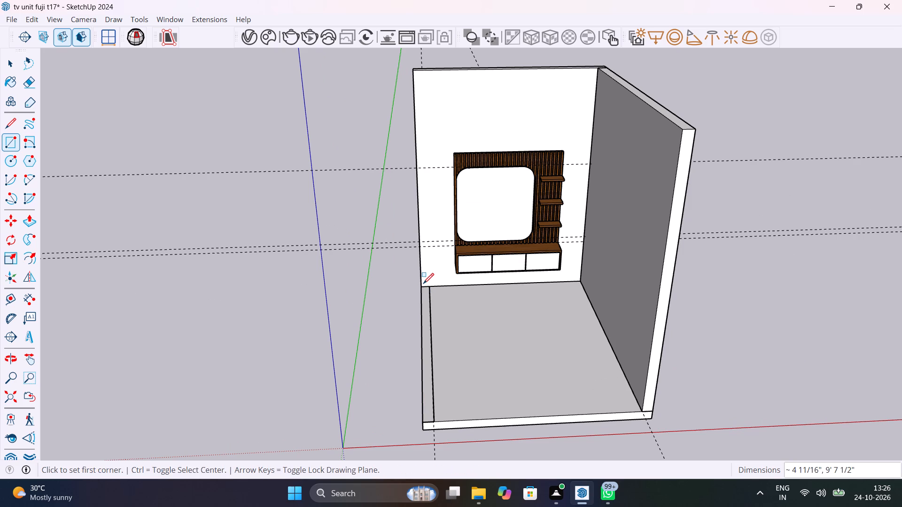
Group the face and edges of the new left-hand floor strip.
key(space)
double_click(425, 338)
right_click(425, 338)
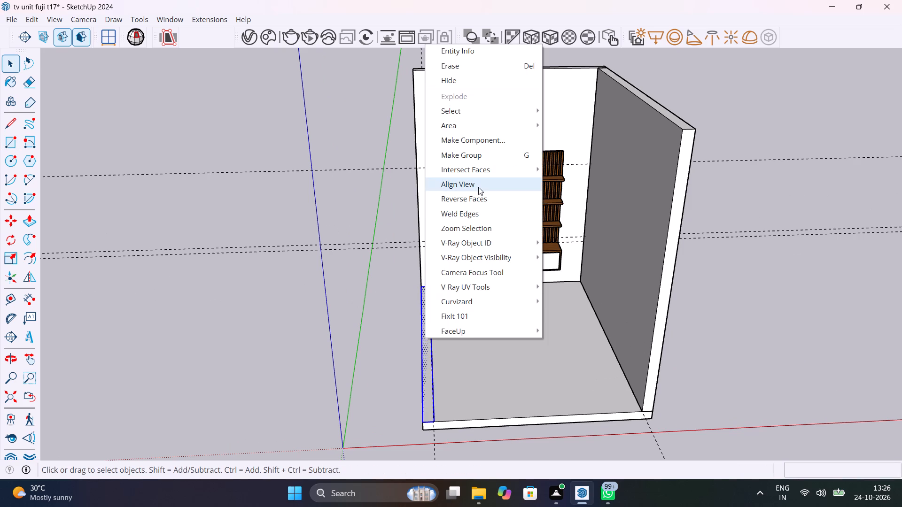
click(487, 157)
Push/Pull the grouped left-hand floor strip up to the top height of the opposite side wall.
double_click(426, 376)
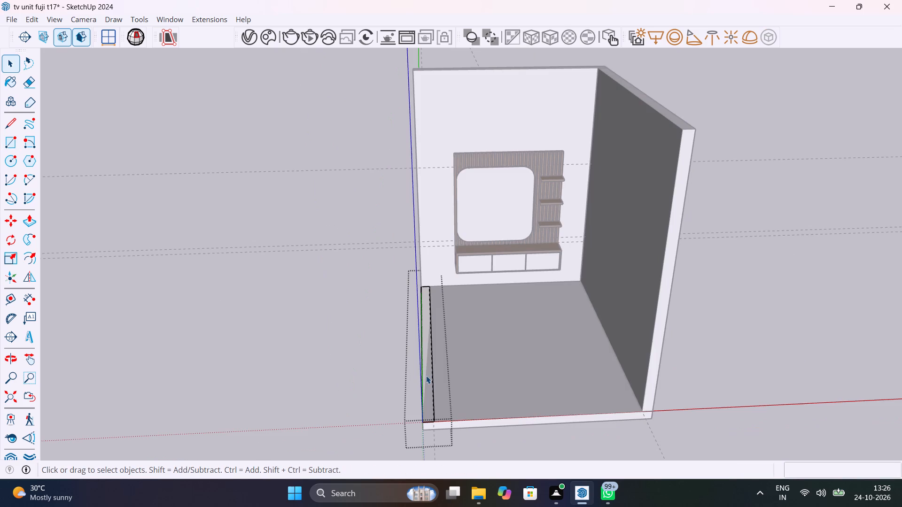
key(p)
click(426, 376)
scroll(447, 324, down, 5)
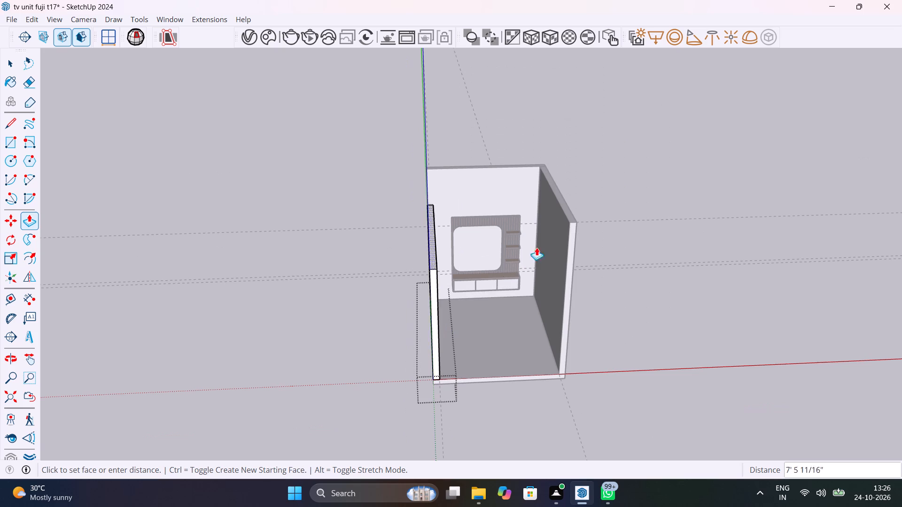
click(571, 222)
key(space)
click(619, 290)
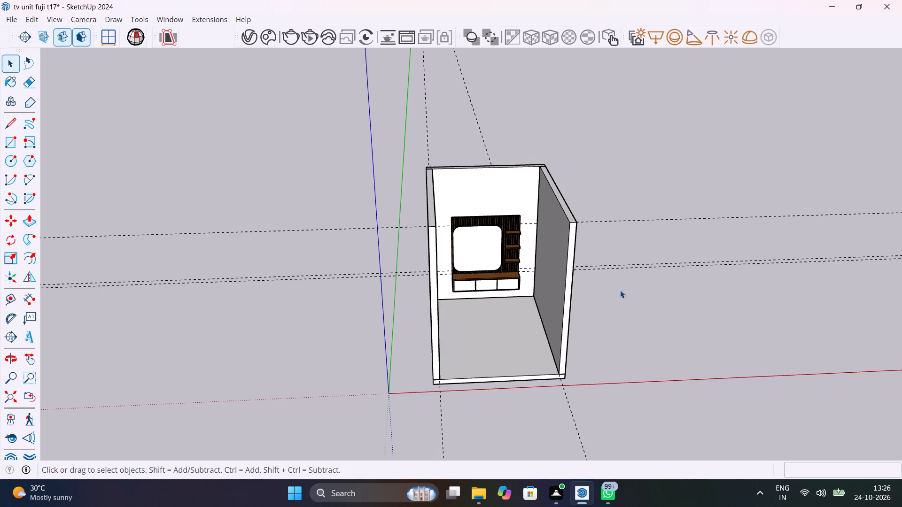
Copy the floor slab 10' 4" straight up onto the tops of the walls as the ceiling.
click(537, 377)
scroll(537, 376, up, 4)
middle_drag(448, 386, 524, 353)
scroll(488, 370, up, 6)
key(m)
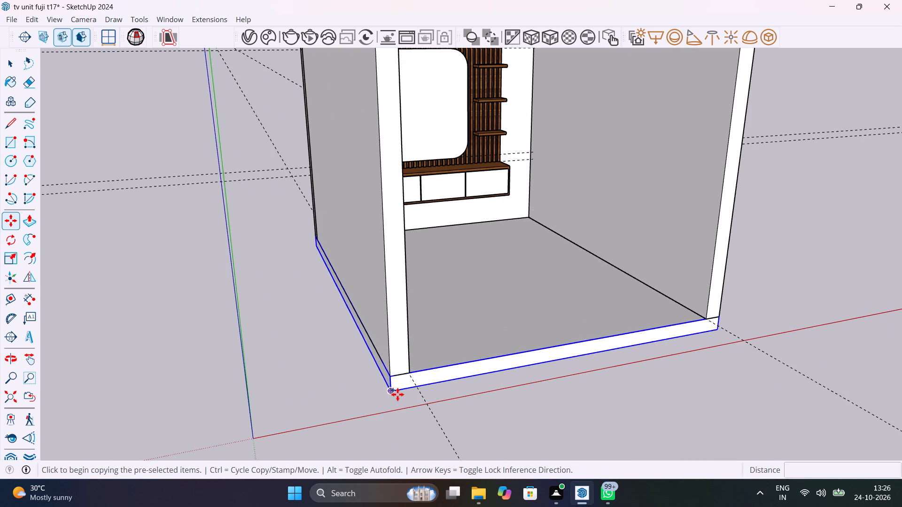
click(393, 393)
scroll(495, 261, down, 10)
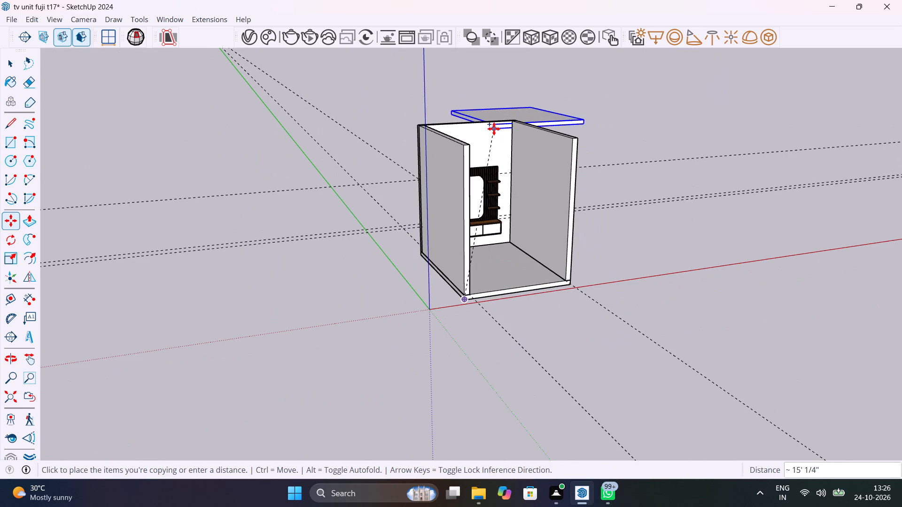
click(467, 145)
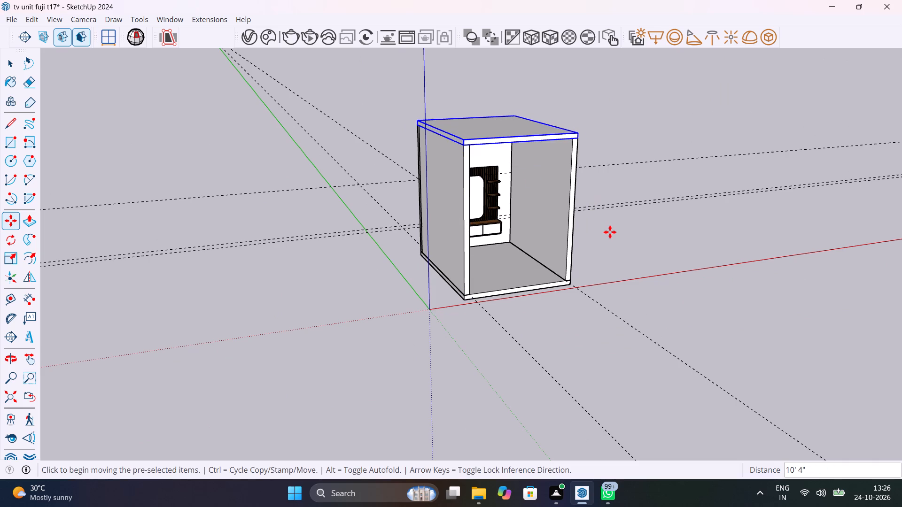
key(space)
click(610, 232)
Frame the TV unit inside the room and preview it with a V-Ray interactive render.
middle_drag(618, 241, 521, 207)
scroll(521, 208, up, 9)
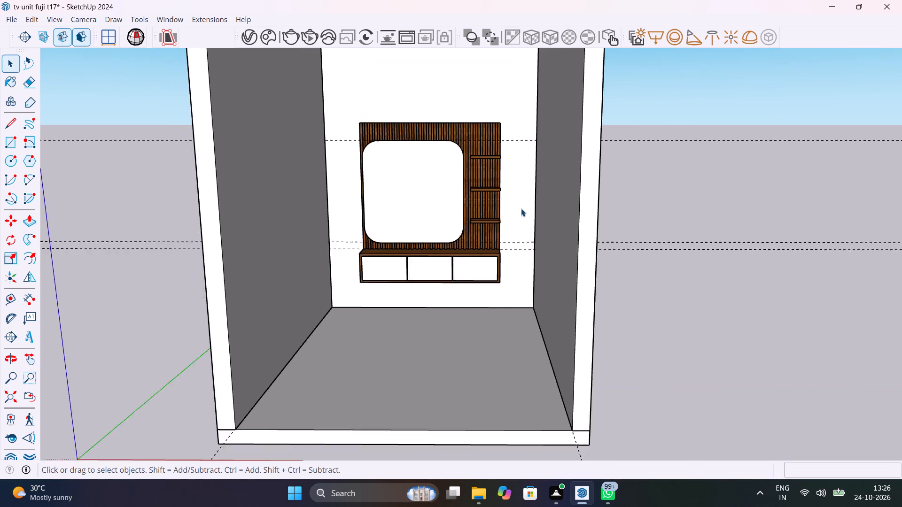
scroll(521, 208, up, 4)
shift+middle_drag(525, 218, 659, 269)
shift+middle_drag(542, 241, 631, 266)
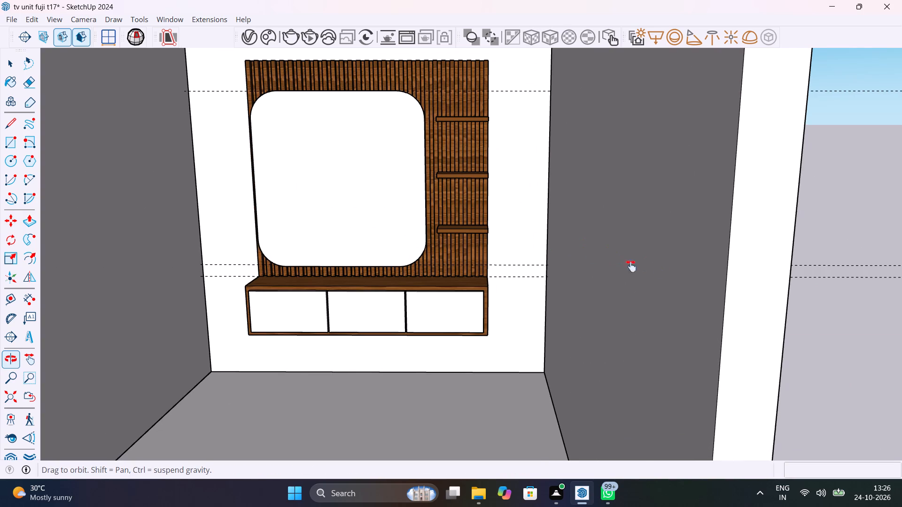
shift+middle_drag(631, 266, 699, 291)
shift+middle_drag(499, 258, 549, 239)
scroll(568, 237, up, 2)
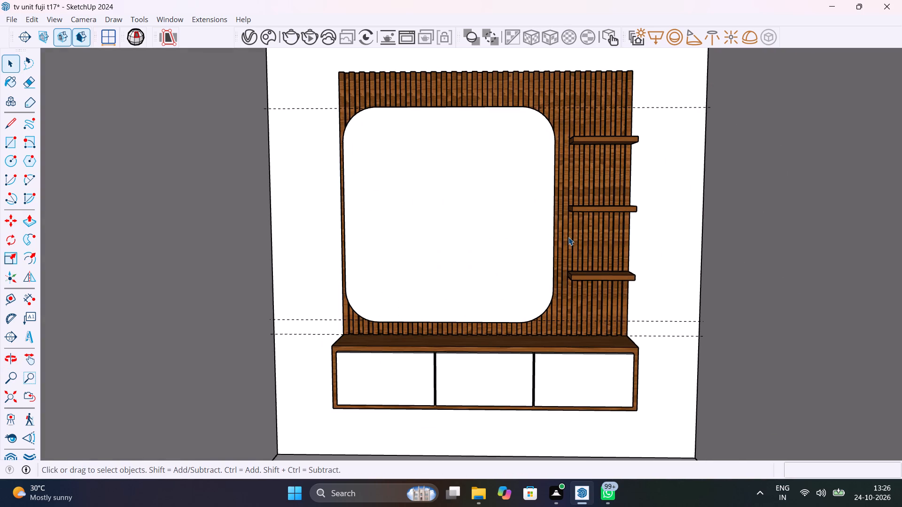
click(310, 40)
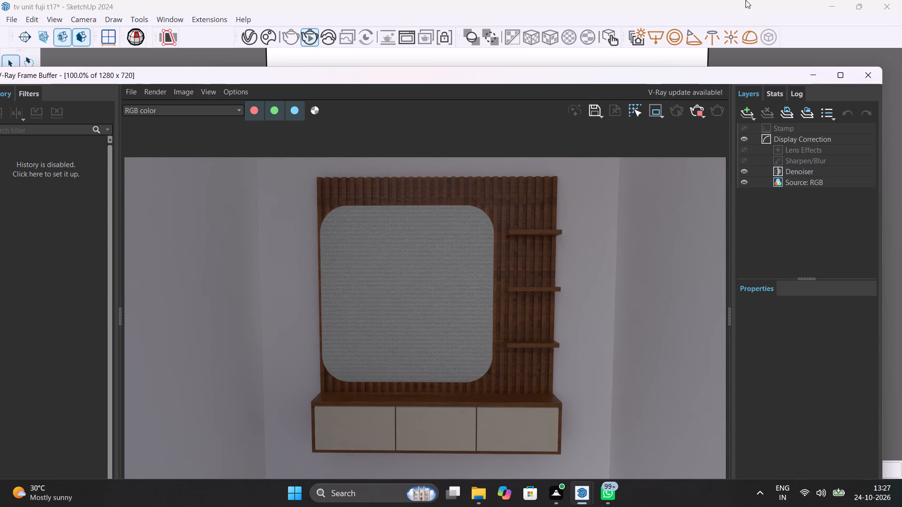
click(696, 114)
click(878, 77)
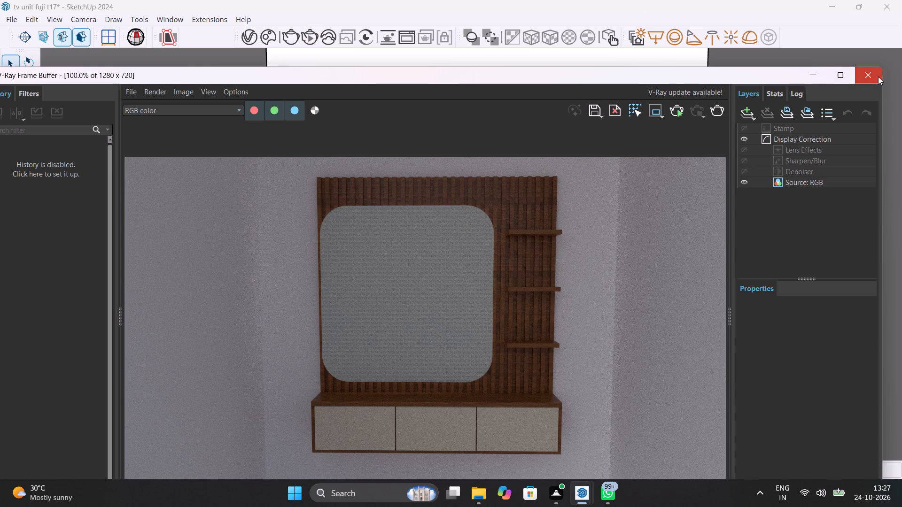
Apply the Ecorel - epc61025 33.57cm material to the rounded panel face inside its group.
click(512, 212)
double_click(512, 211)
click(512, 211)
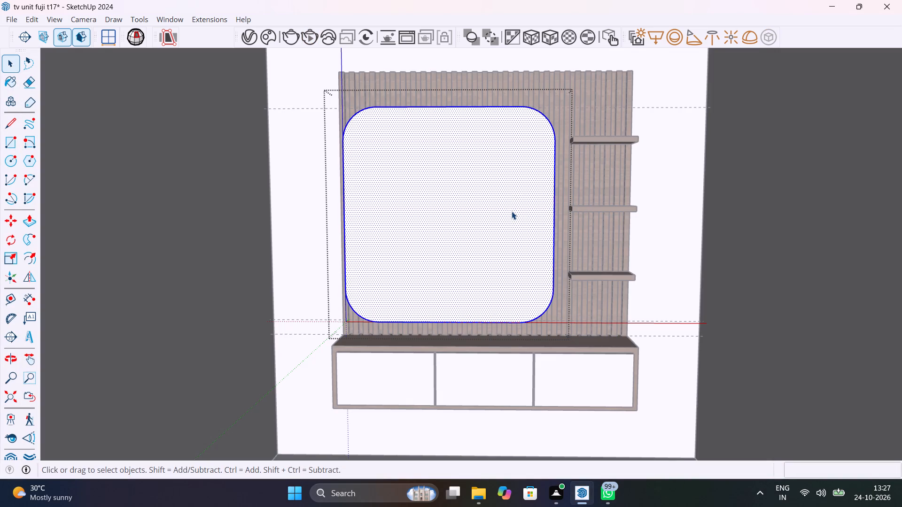
click(271, 39)
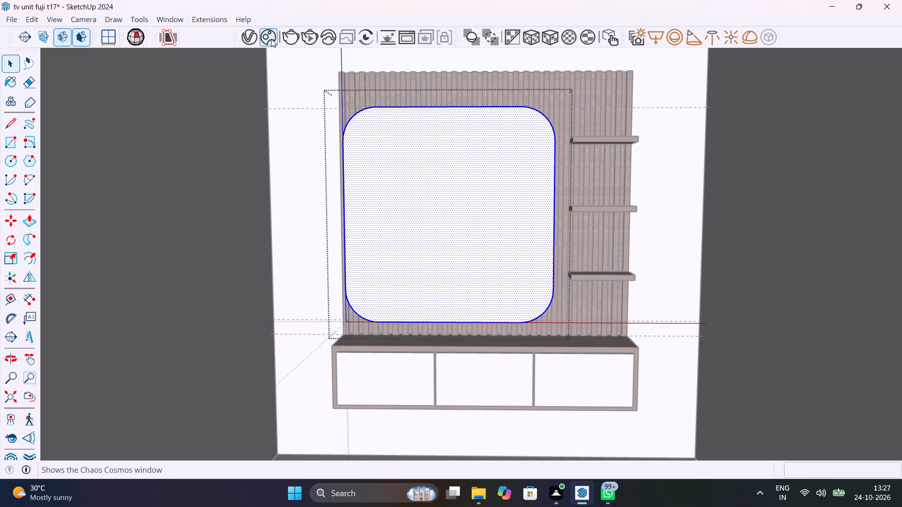
click(256, 39)
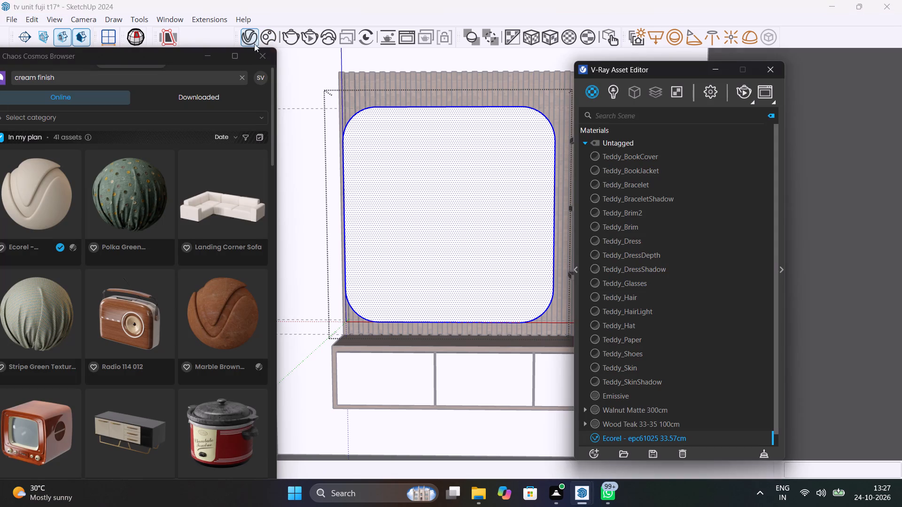
right_click(675, 436)
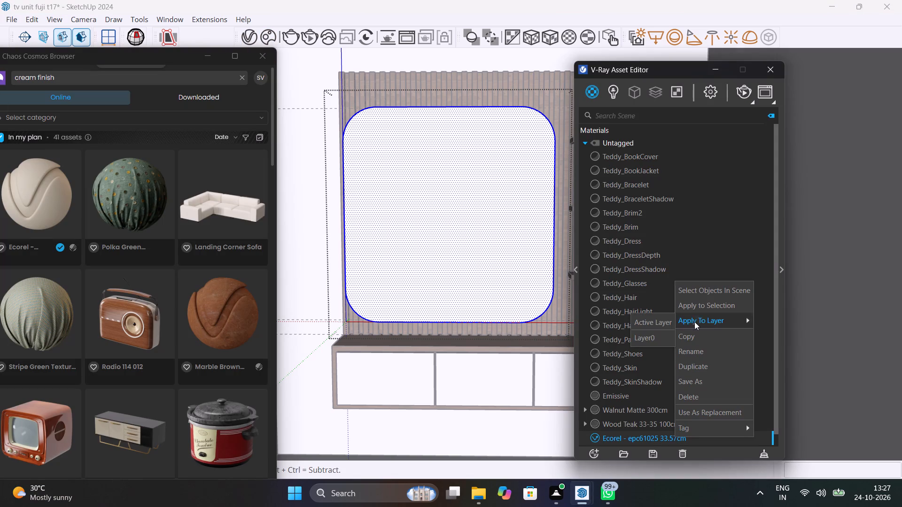
click(700, 309)
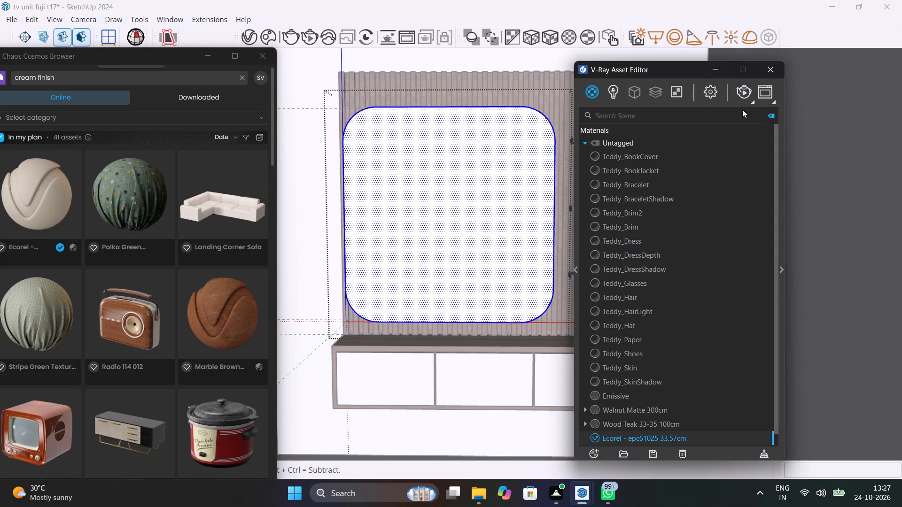
click(768, 74)
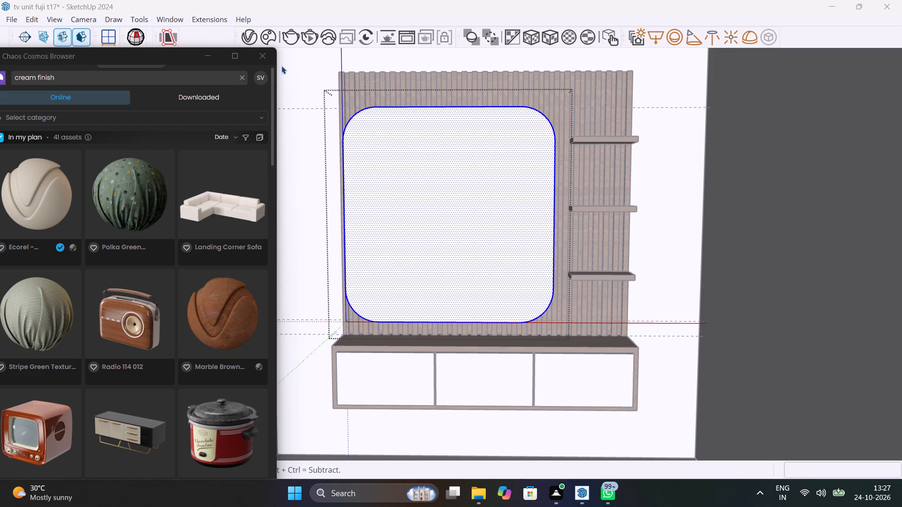
click(256, 54)
scroll(422, 199, down, 10)
click(690, 219)
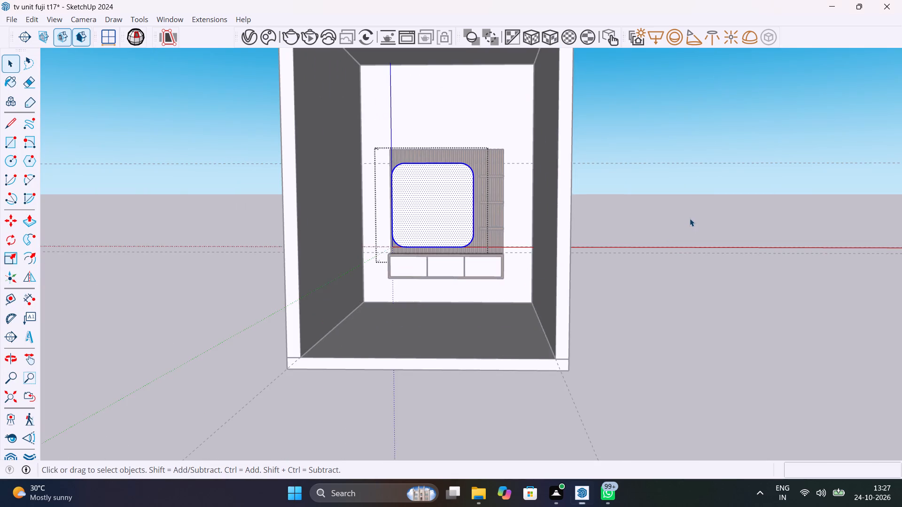
Render the front view of the TV unit in V-Ray to check the rounded panel's finish.
scroll(497, 166, up, 9)
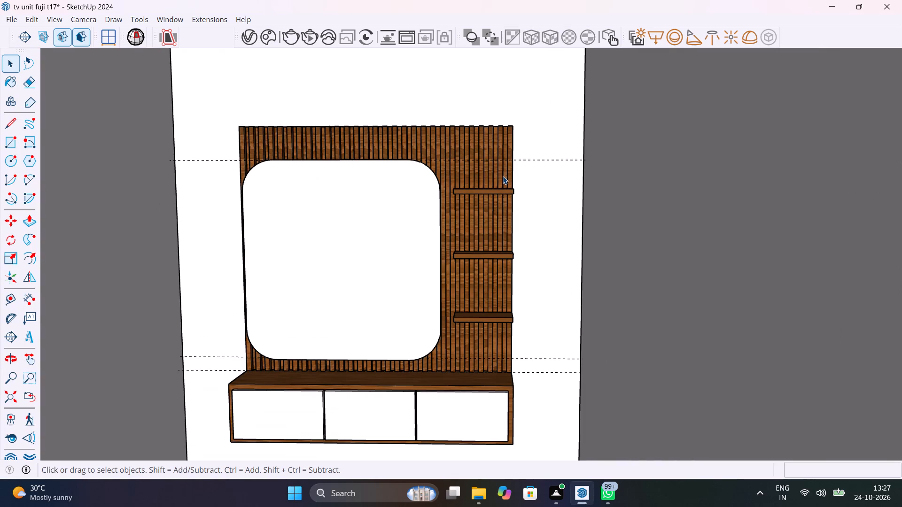
middle_drag(503, 176, 600, 151)
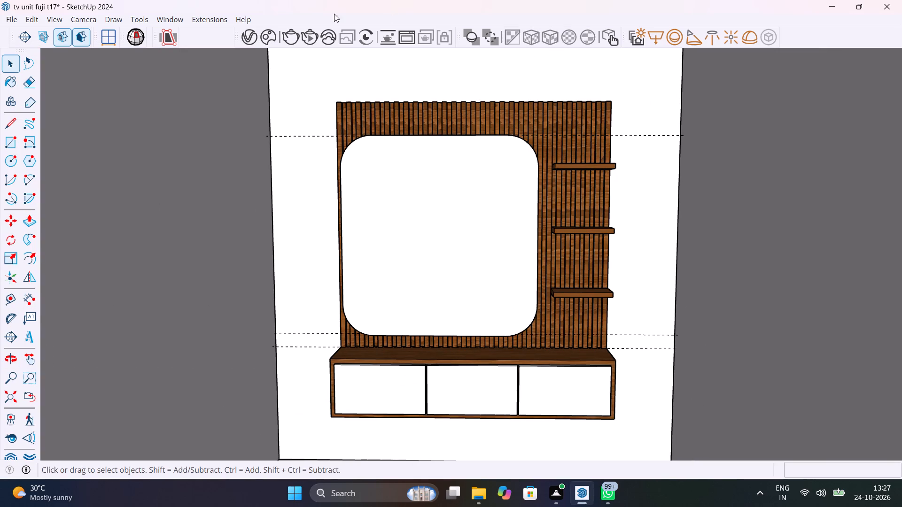
click(285, 34)
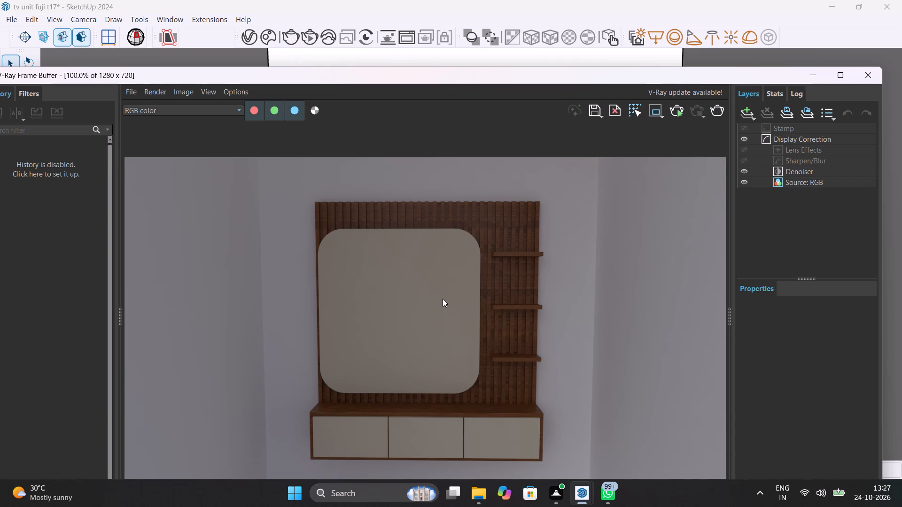
scroll(443, 298, down, 4)
scroll(443, 314, up, 4)
click(677, 108)
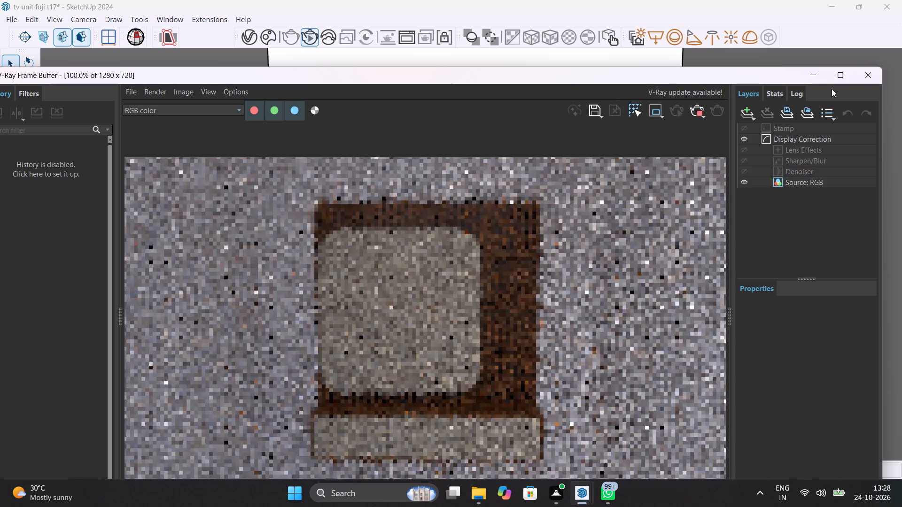
click(865, 73)
Draw a V-Ray Rectangle Light facing down under the top shelf, along its back edge against the fluted panel.
scroll(635, 190, down, 3)
middle_drag(633, 197, 633, 233)
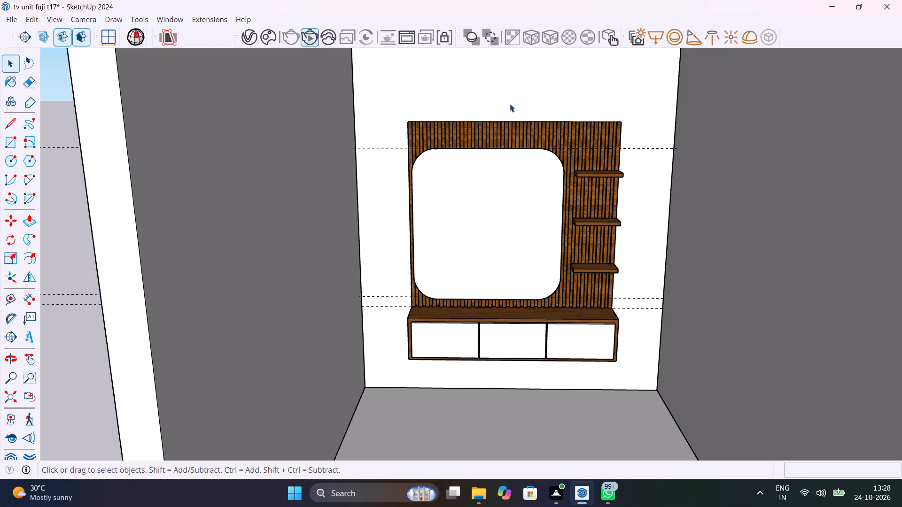
middle_drag(510, 104, 519, 110)
click(653, 33)
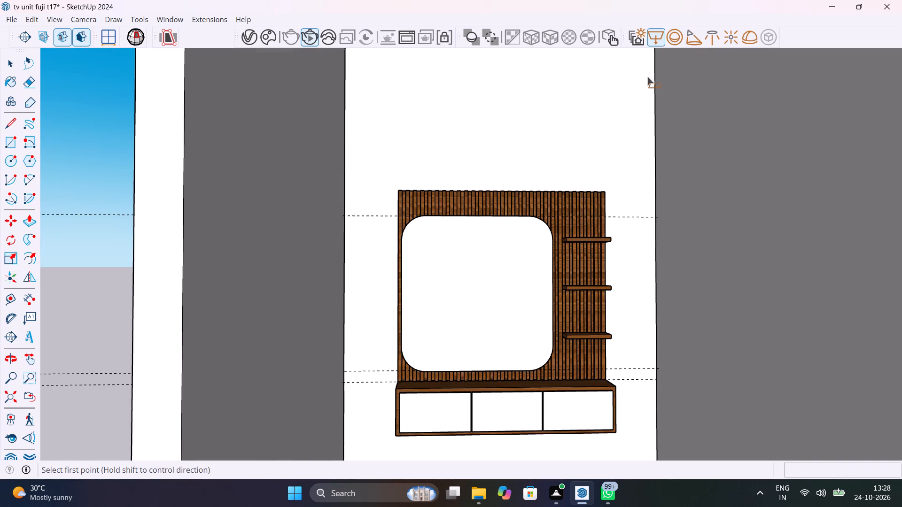
scroll(601, 239, up, 13)
middle_drag(599, 264, 599, 219)
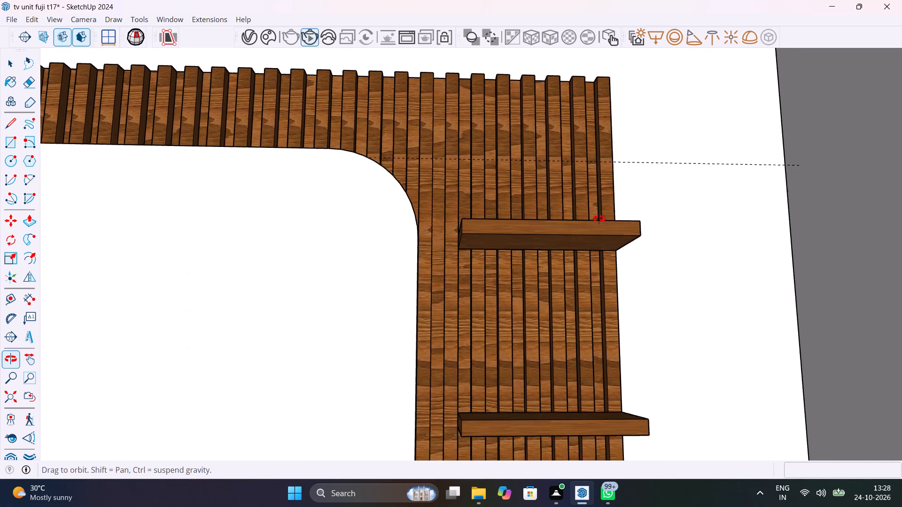
middle_drag(599, 219, 601, 192)
scroll(546, 248, up, 12)
middle_drag(545, 261, 550, 221)
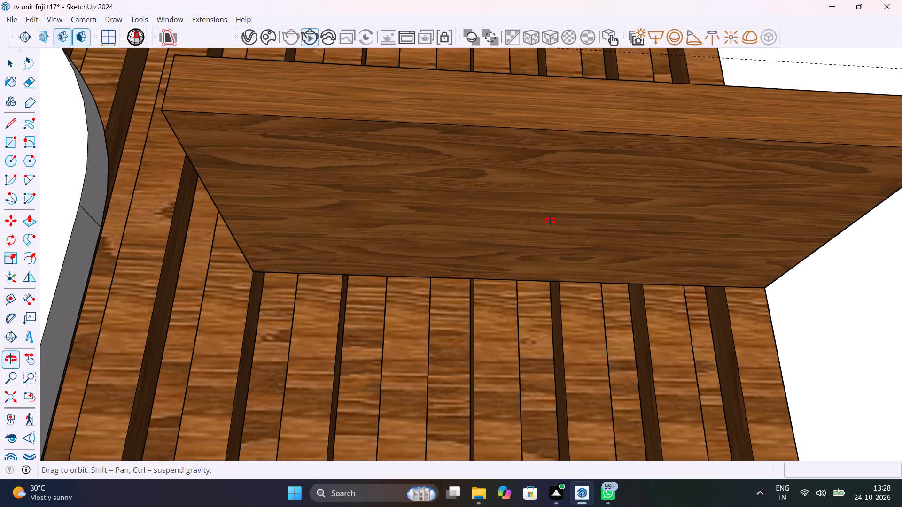
middle_drag(550, 221, 550, 219)
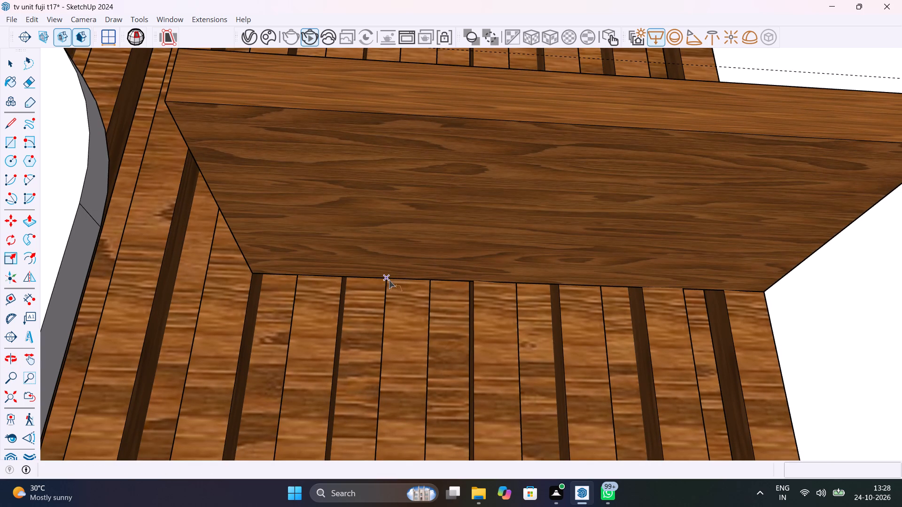
click(389, 280)
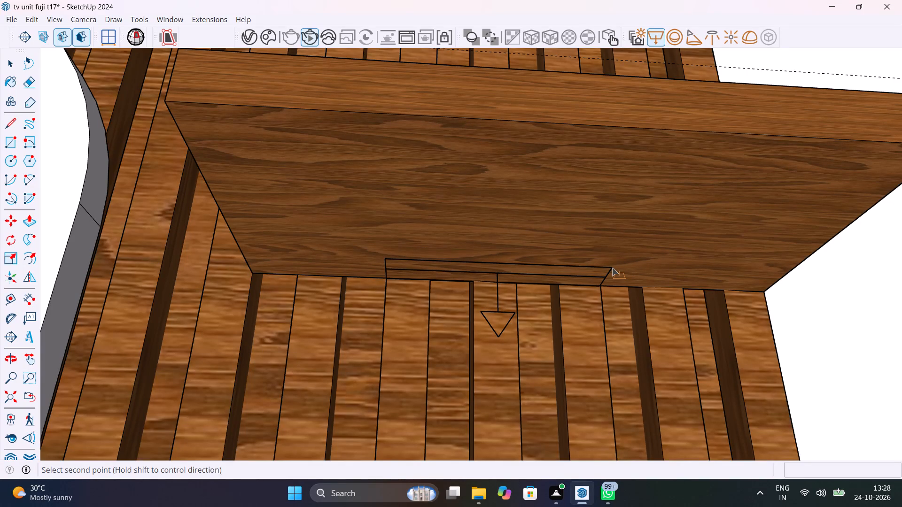
click(612, 268)
Draw a matching downward V-Ray Rectangle Light under the middle shelf, along its back edge.
scroll(612, 268, down, 10)
shift+middle_drag(616, 312, 601, 275)
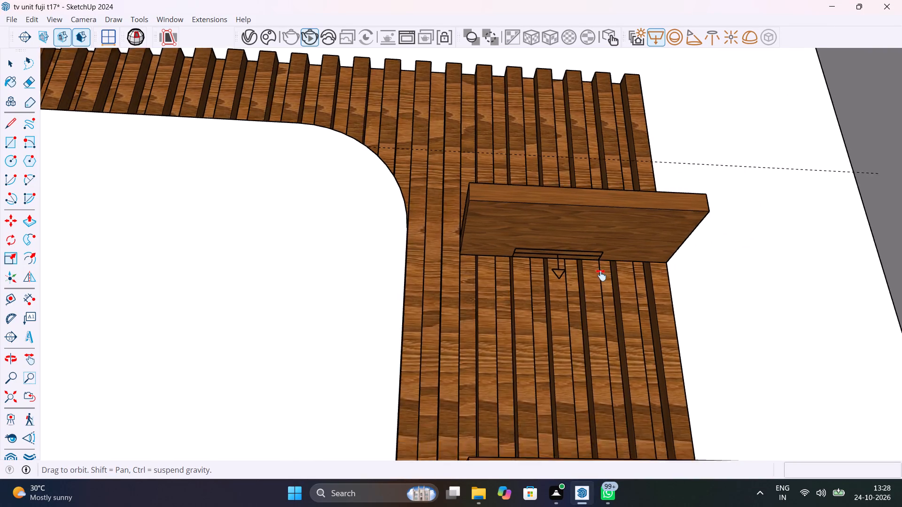
shift+middle_drag(601, 275, 578, 104)
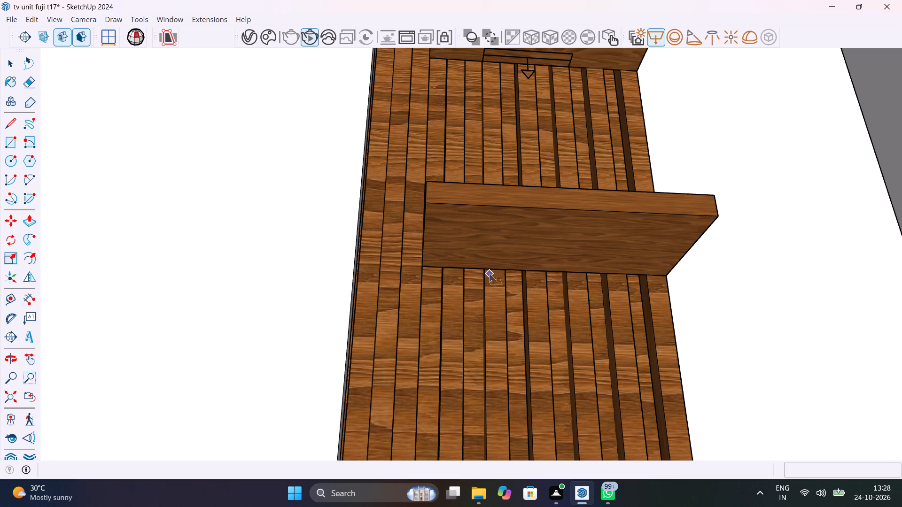
scroll(485, 270, up, 6)
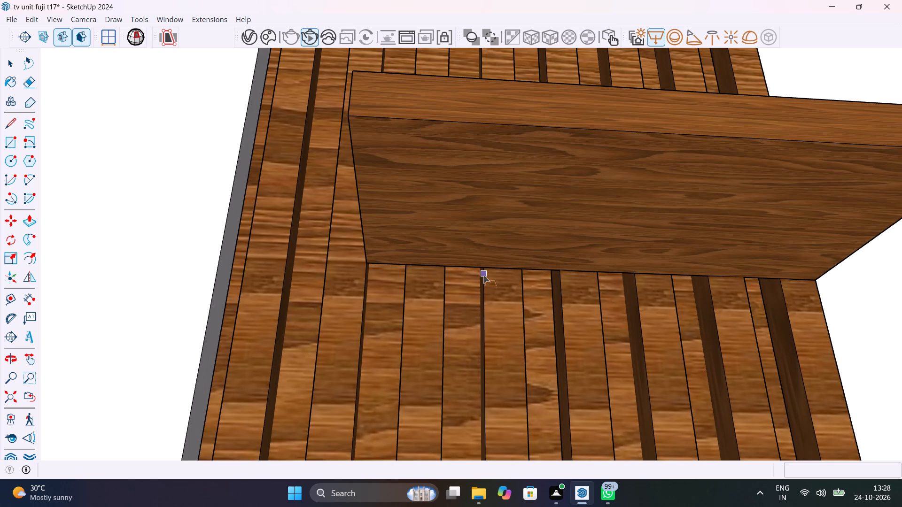
click(483, 269)
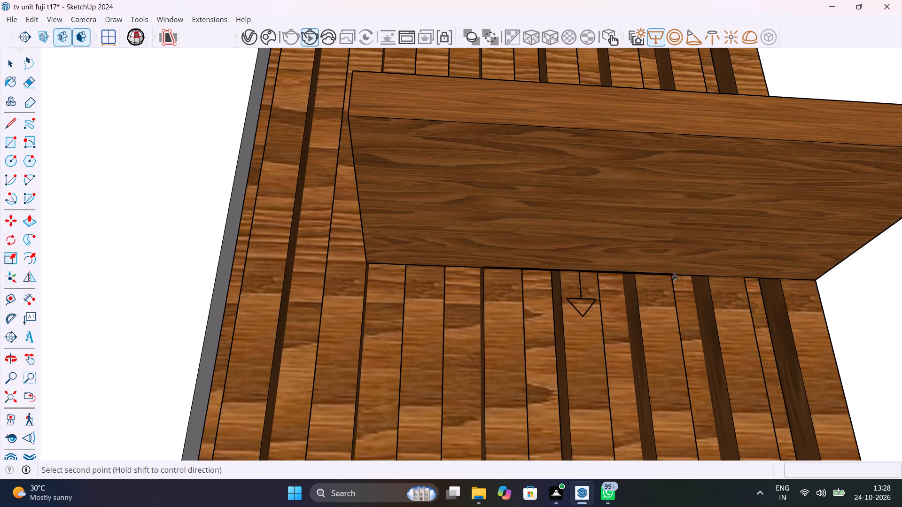
click(694, 249)
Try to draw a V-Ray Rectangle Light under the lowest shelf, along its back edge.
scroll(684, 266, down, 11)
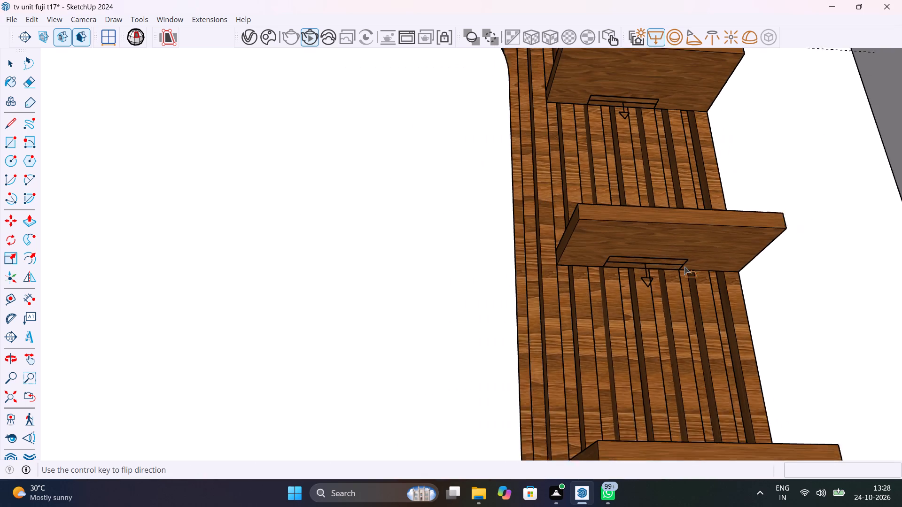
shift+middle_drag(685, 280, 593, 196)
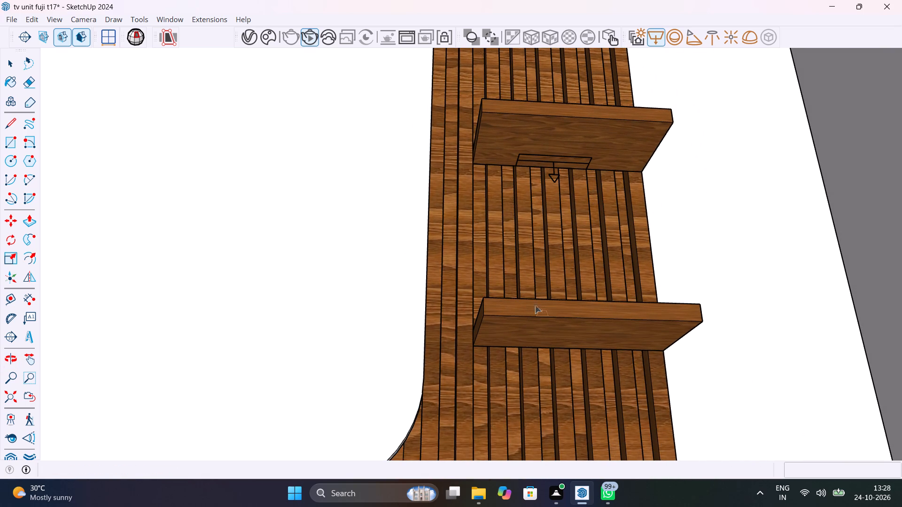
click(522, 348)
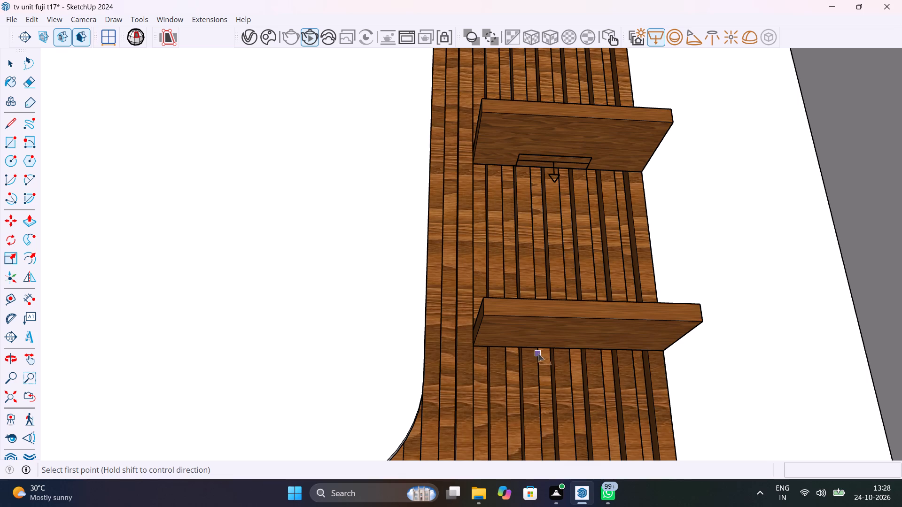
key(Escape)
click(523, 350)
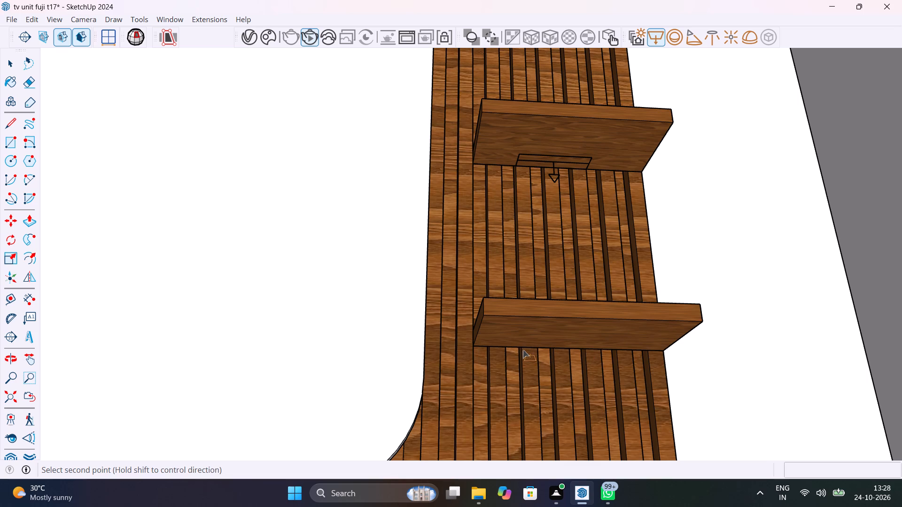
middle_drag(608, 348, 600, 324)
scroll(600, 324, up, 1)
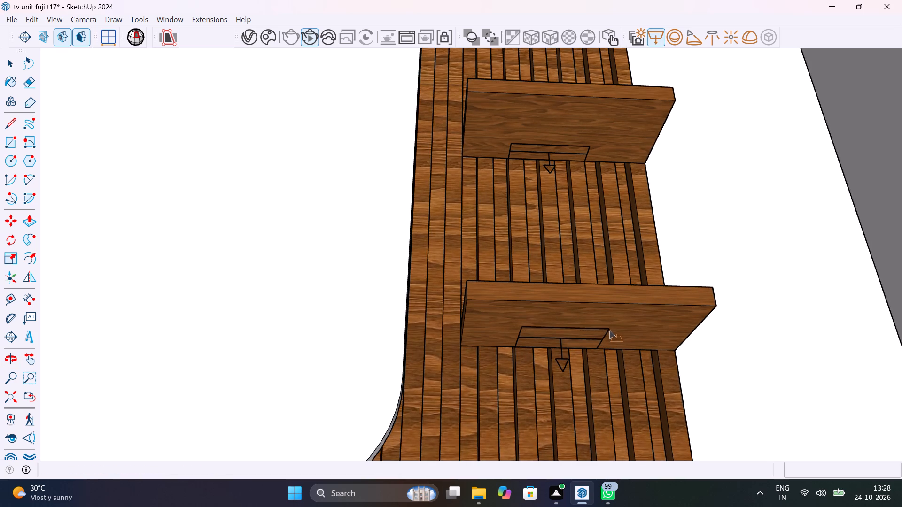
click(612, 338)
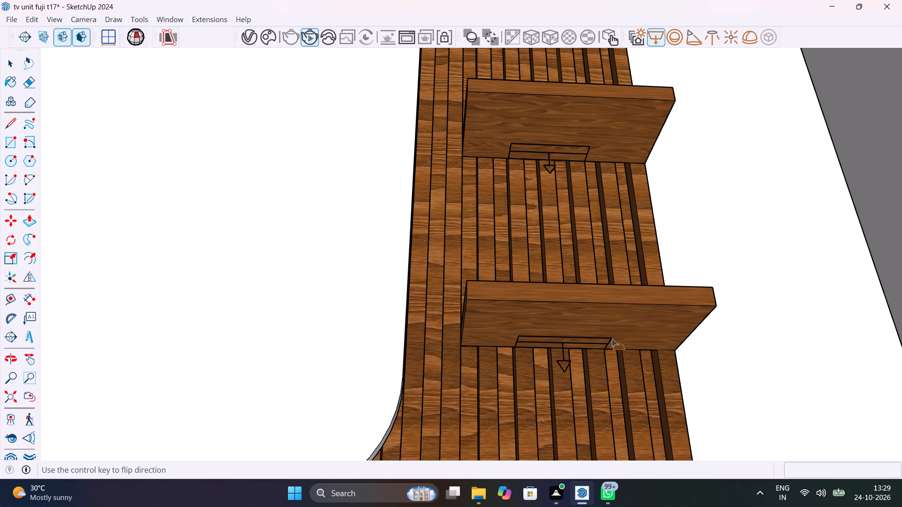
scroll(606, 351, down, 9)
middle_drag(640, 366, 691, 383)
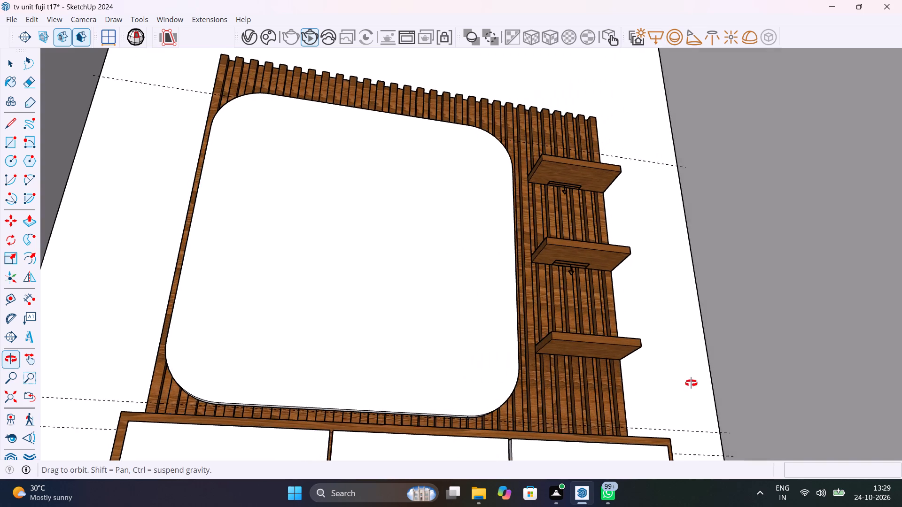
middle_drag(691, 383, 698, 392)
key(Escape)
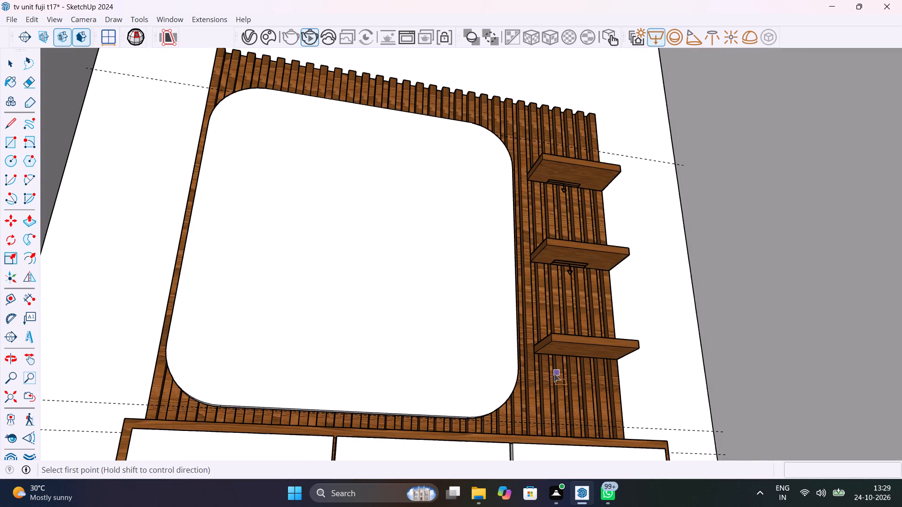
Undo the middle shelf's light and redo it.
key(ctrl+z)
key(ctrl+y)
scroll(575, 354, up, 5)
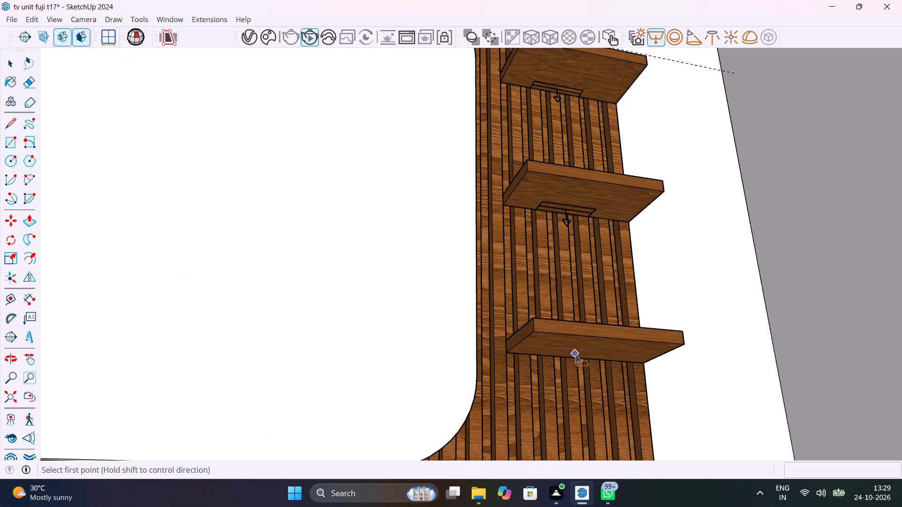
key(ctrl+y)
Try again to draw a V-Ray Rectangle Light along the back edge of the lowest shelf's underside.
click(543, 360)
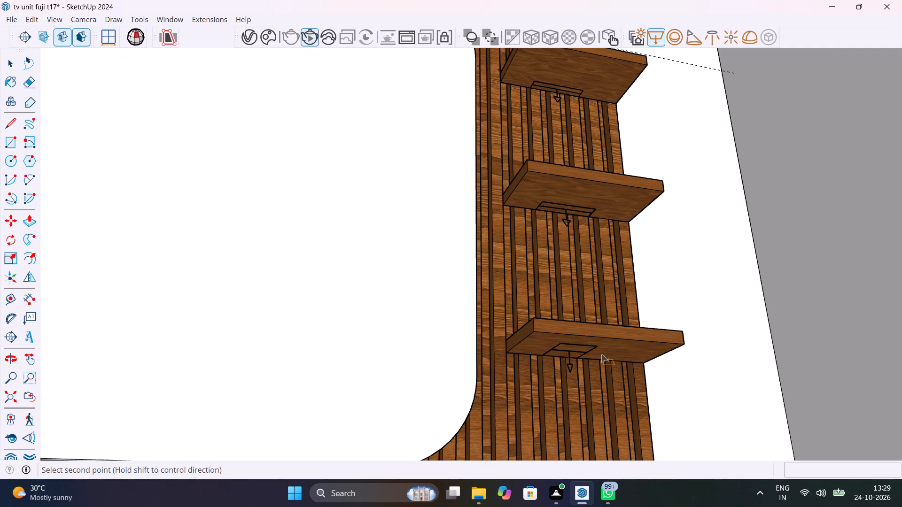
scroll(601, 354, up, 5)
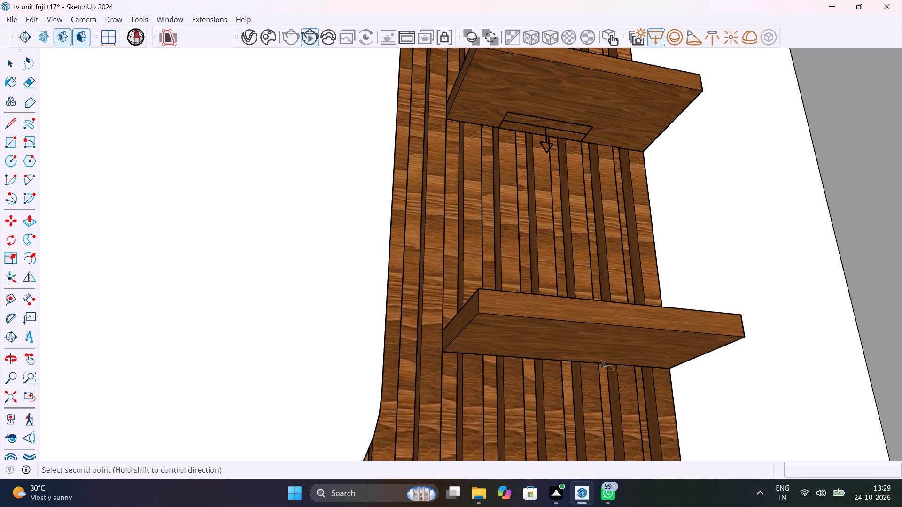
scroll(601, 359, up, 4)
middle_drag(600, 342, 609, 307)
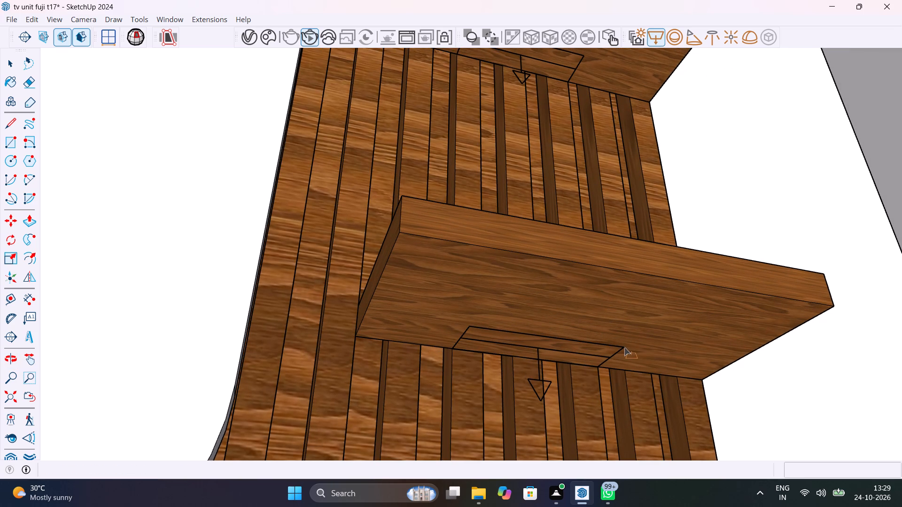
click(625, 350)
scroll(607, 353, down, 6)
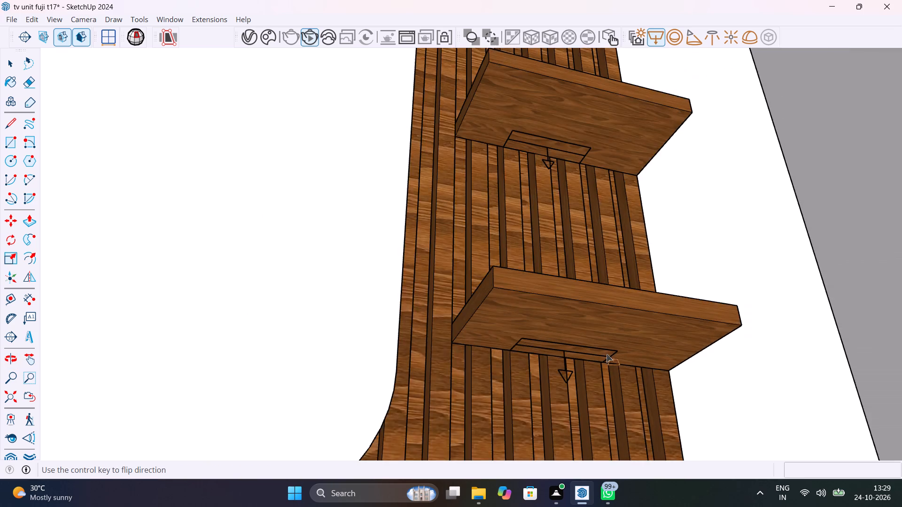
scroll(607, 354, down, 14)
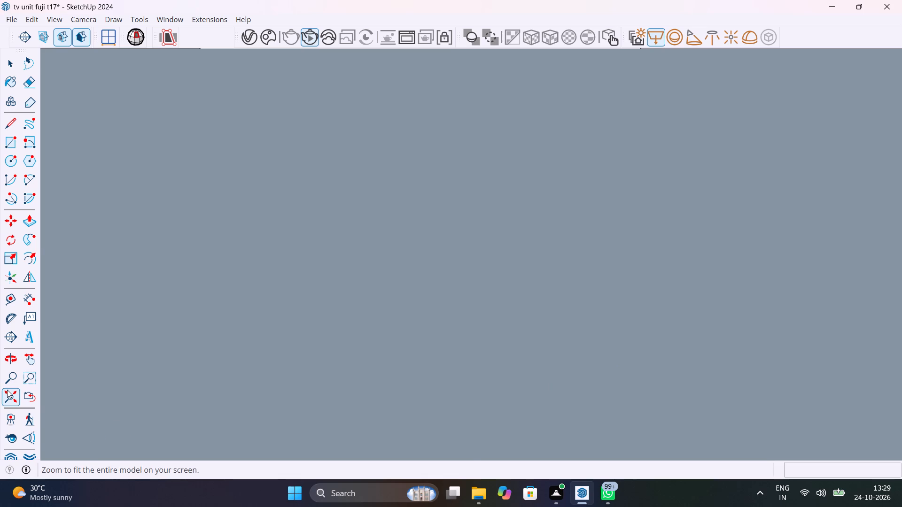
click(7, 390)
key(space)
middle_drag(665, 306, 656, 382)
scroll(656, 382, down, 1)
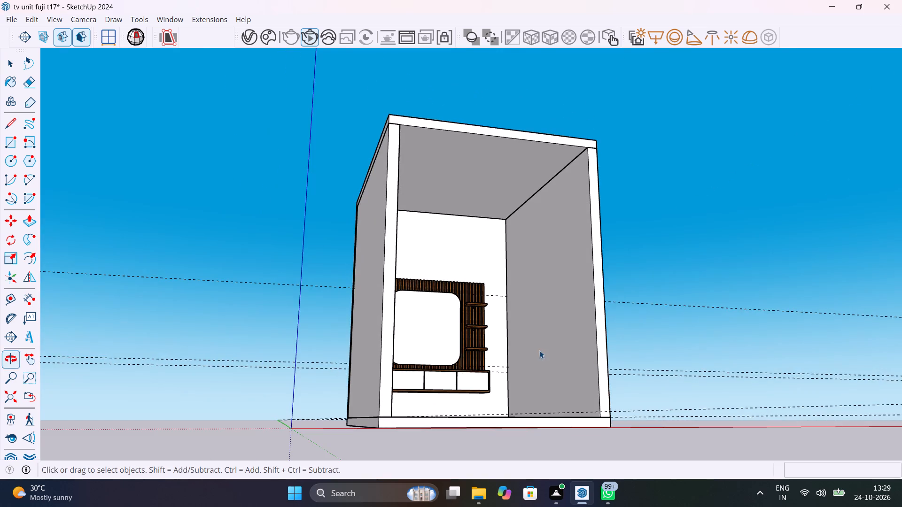
Draw a downward V-Ray Rectangle Light under the lowest shelf, along its back edge against the fluted panel.
scroll(486, 354, up, 13)
middle_drag(459, 335, 464, 301)
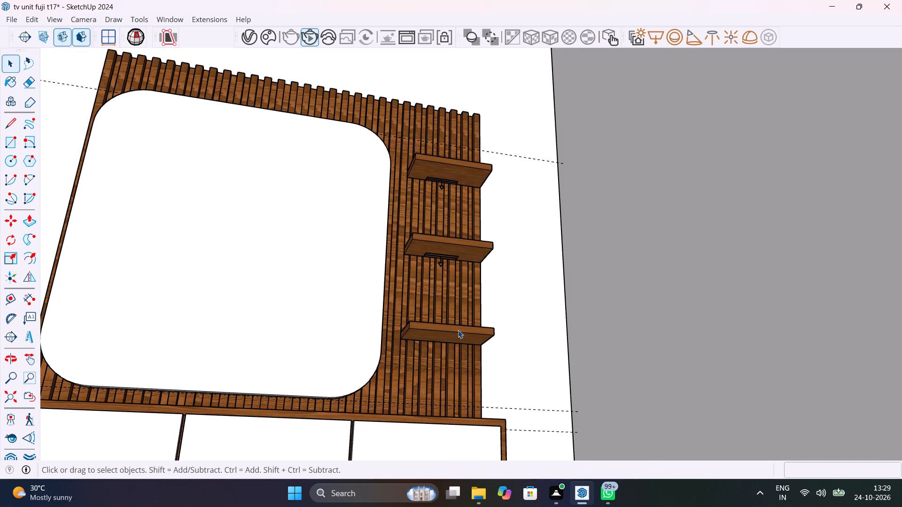
scroll(458, 330, up, 11)
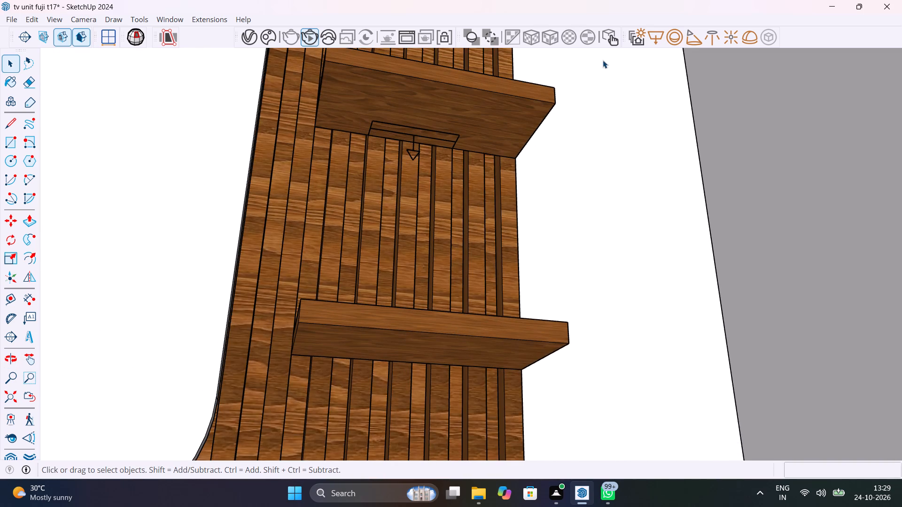
click(652, 38)
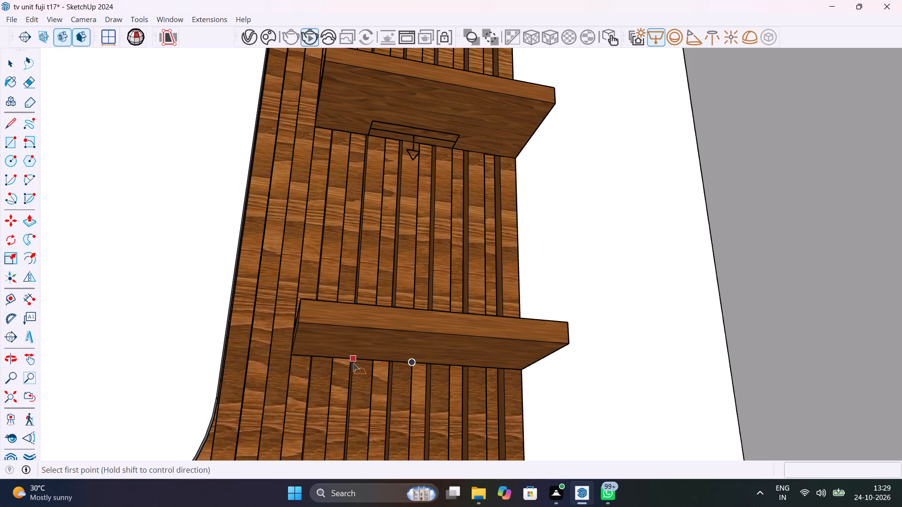
click(352, 362)
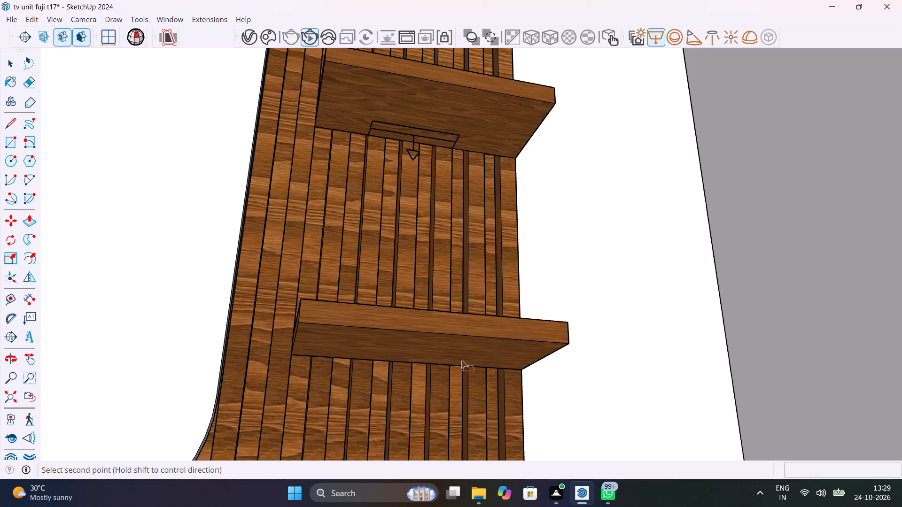
middle_drag(458, 366, 487, 337)
scroll(487, 337, up, 1)
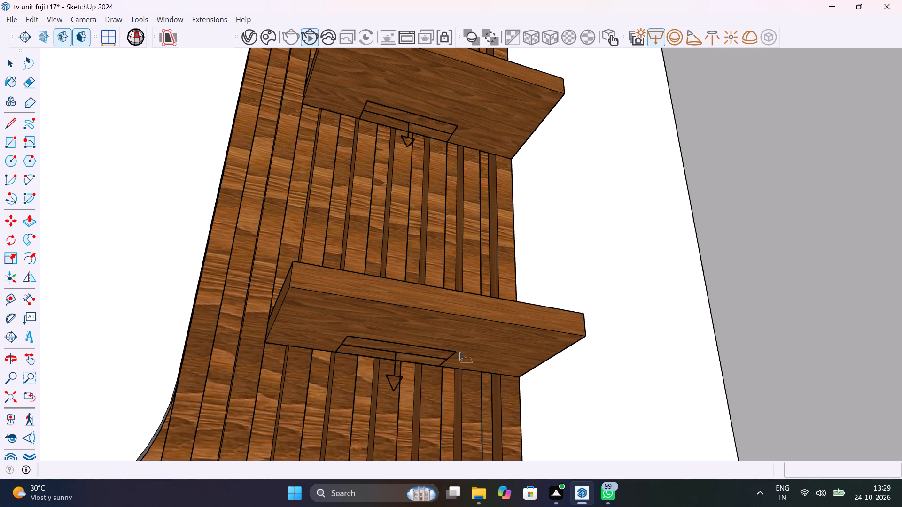
click(461, 352)
click(461, 352)
scroll(428, 389, down, 6)
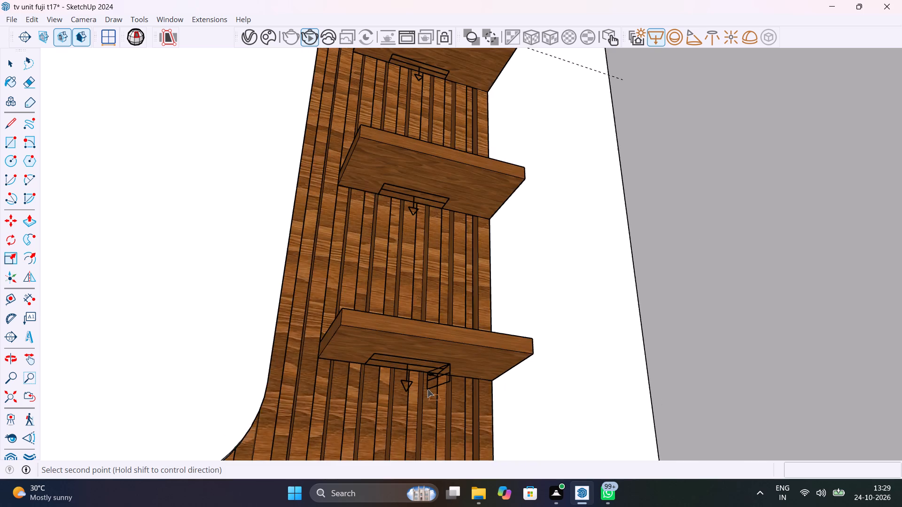
key(Escape)
scroll(436, 354, down, 12)
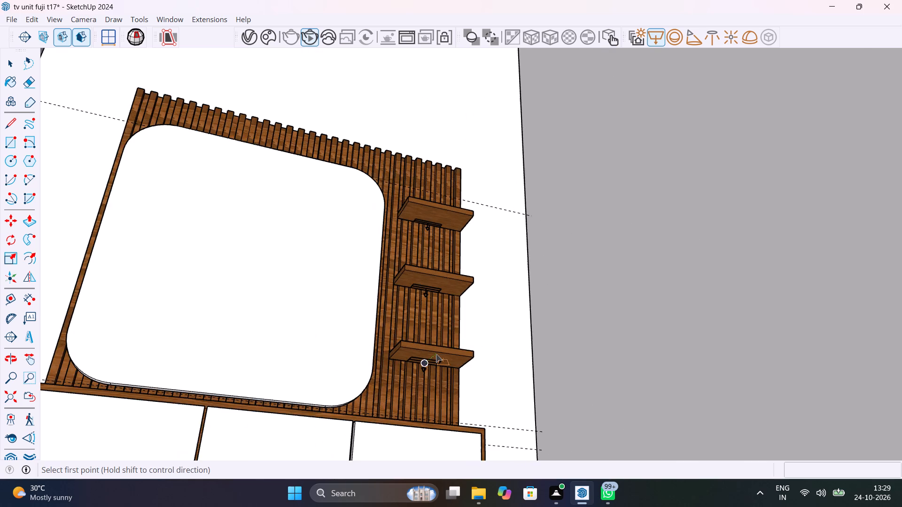
scroll(436, 354, down, 4)
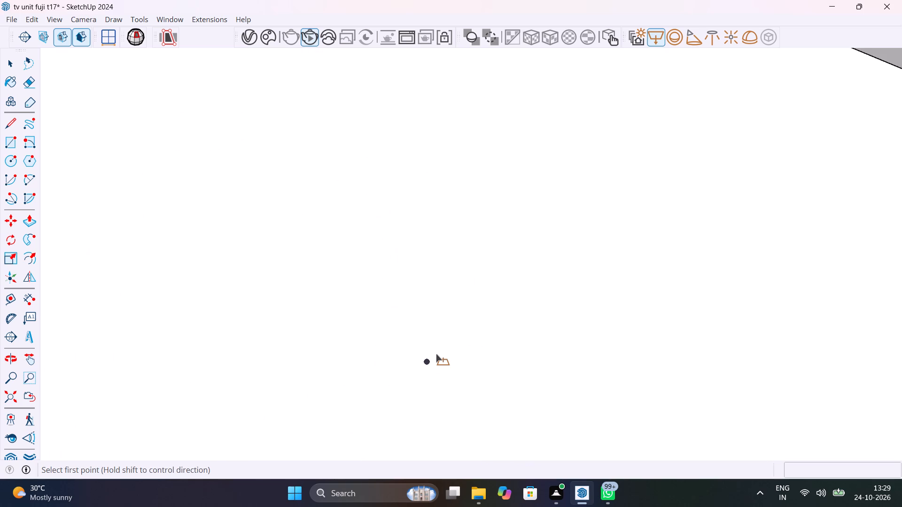
Hide the room's floor slab to expose the underside of the TV cabinet.
scroll(436, 354, down, 7)
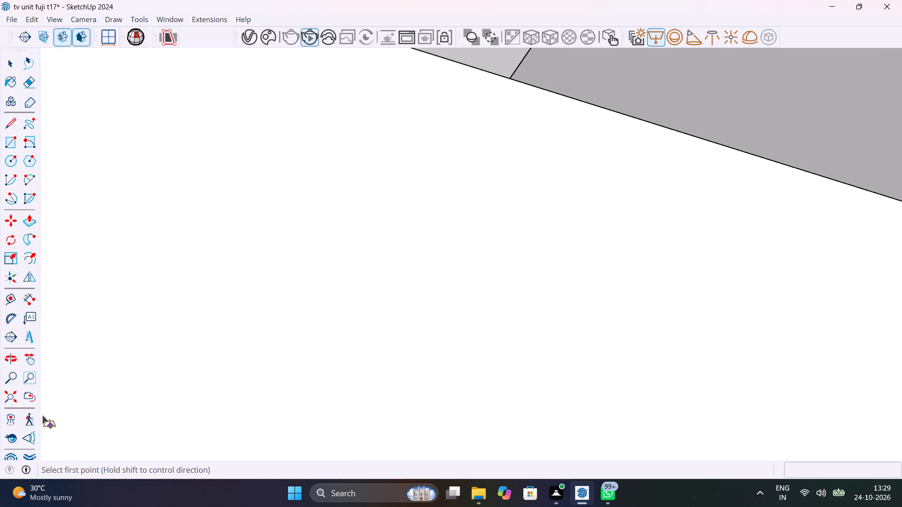
click(14, 400)
middle_drag(435, 347, 420, 417)
scroll(418, 408, up, 11)
middle_drag(407, 399, 412, 420)
key(space)
scroll(411, 415, down, 10)
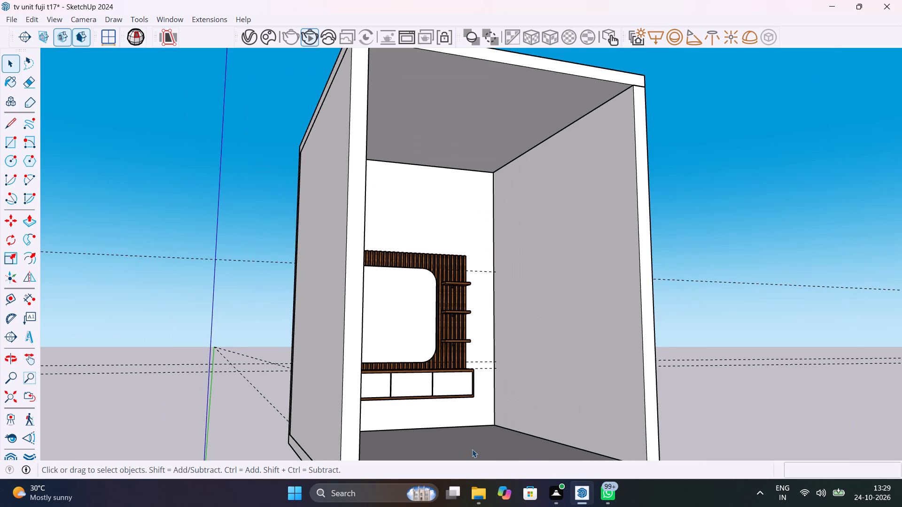
scroll(472, 449, down, 1)
shift+middle_drag(472, 448, 412, 330)
scroll(412, 330, up, 1)
click(412, 340)
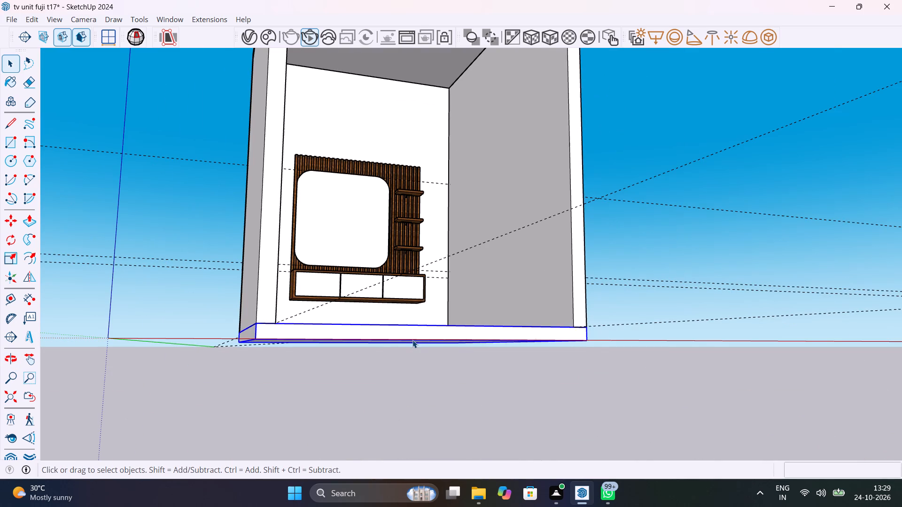
right_click(412, 340)
click(464, 63)
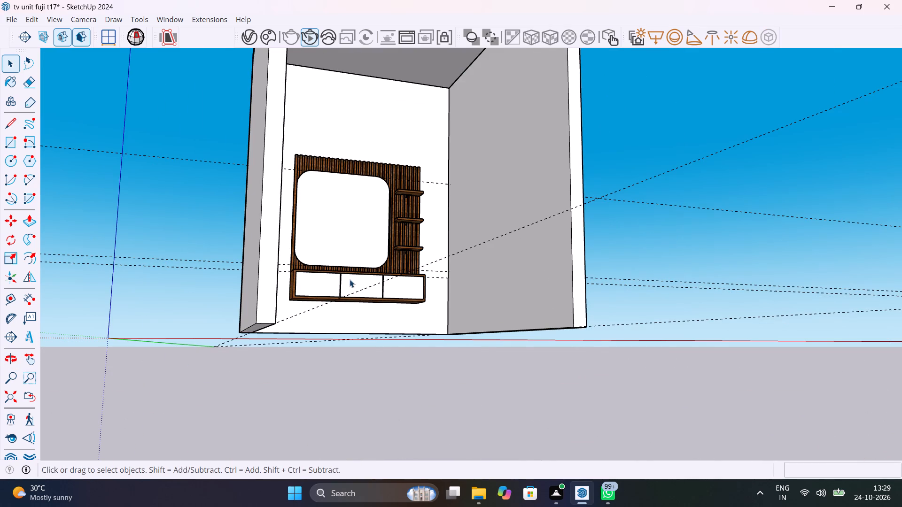
Draw a narrow downward V-Ray Rectangle Light under the TV cabinet, along the full length of its back edge.
scroll(348, 283, up, 15)
middle_drag(363, 326, 489, 308)
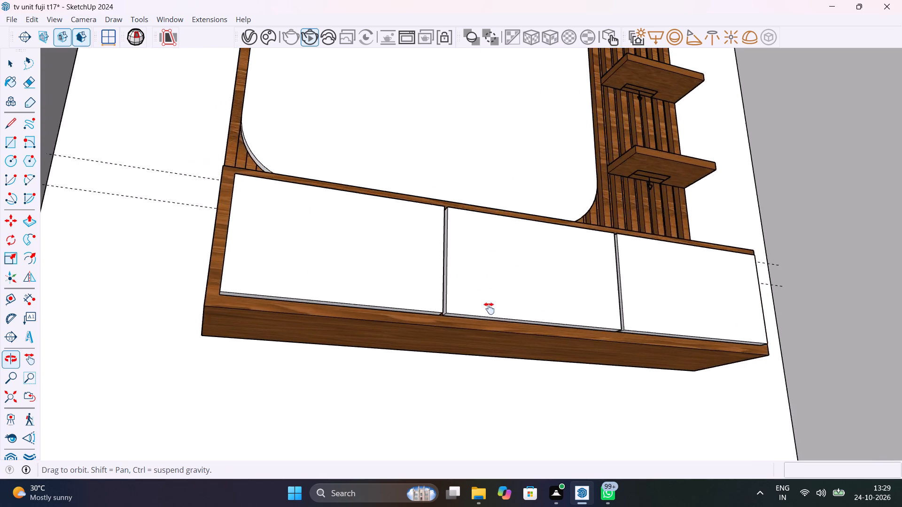
middle_drag(489, 308, 458, 230)
scroll(458, 230, up, 1)
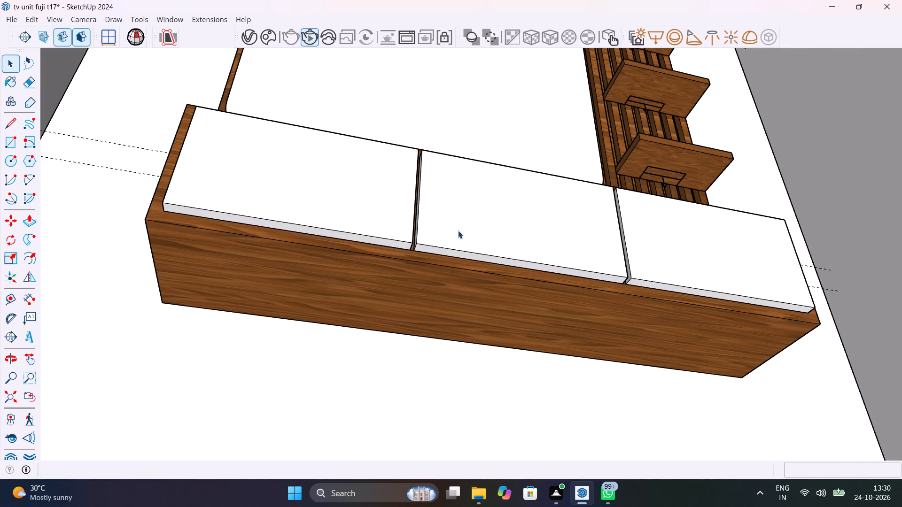
key(r)
click(658, 44)
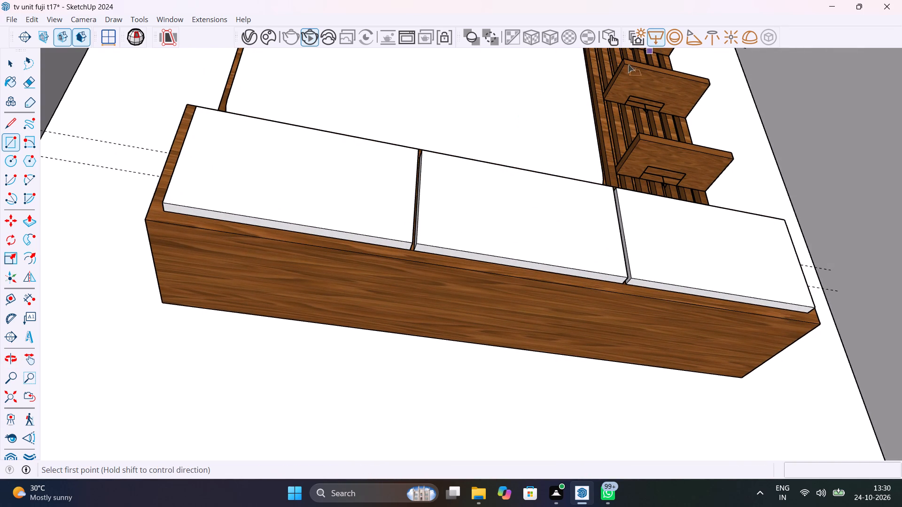
click(167, 304)
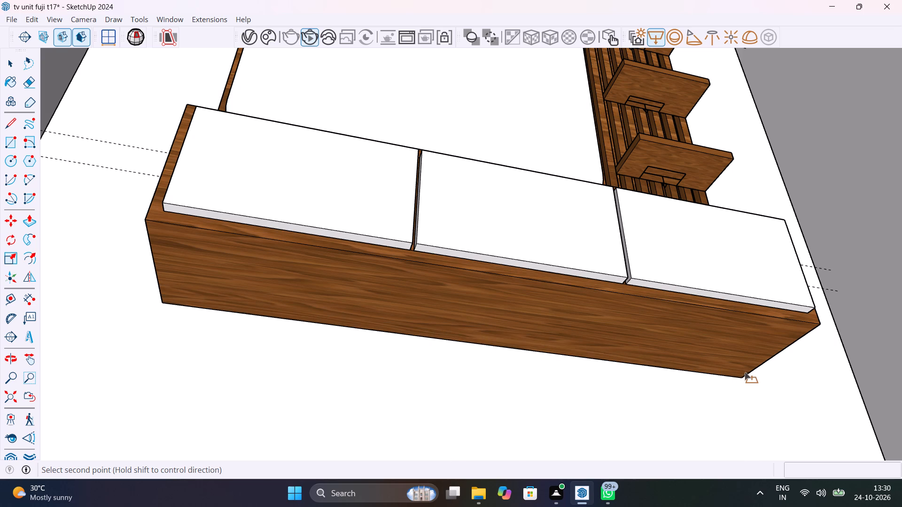
click(752, 372)
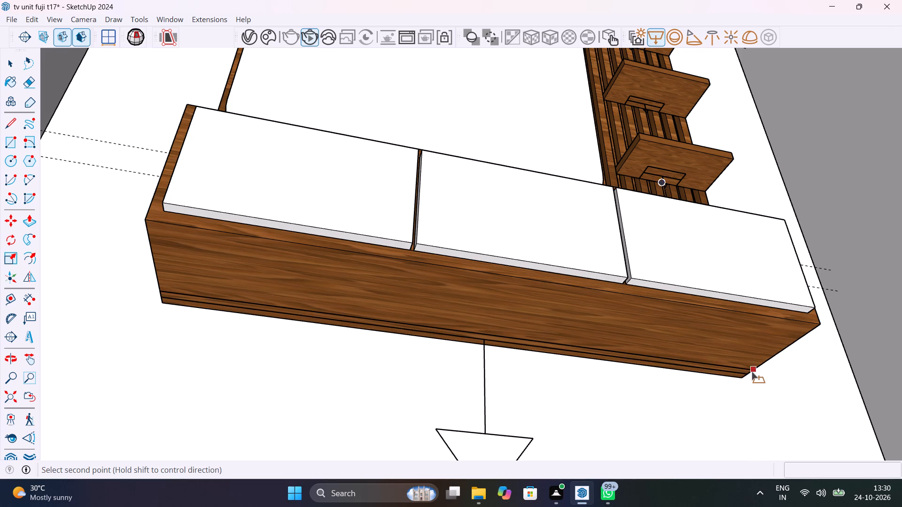
Scale the cabinet light down along the blue axis to shorten its direction arrow.
middle_drag(509, 429, 493, 328)
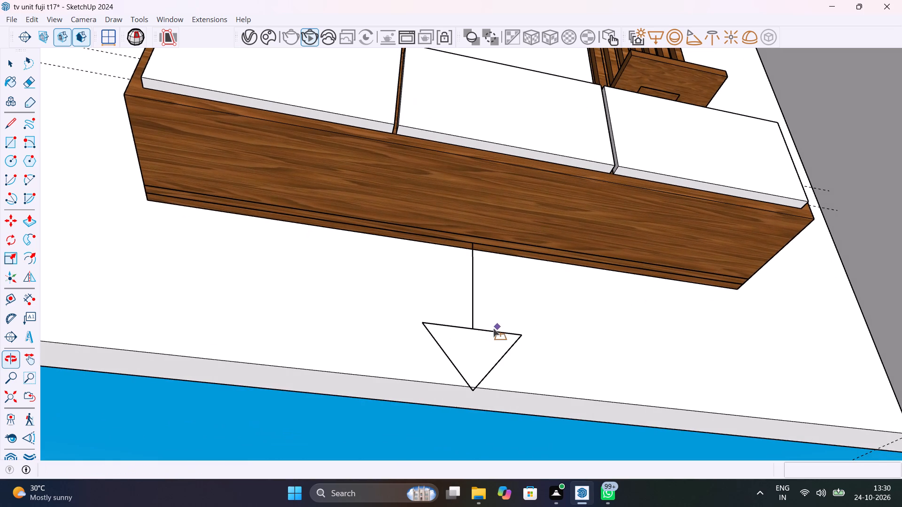
key(space)
click(492, 367)
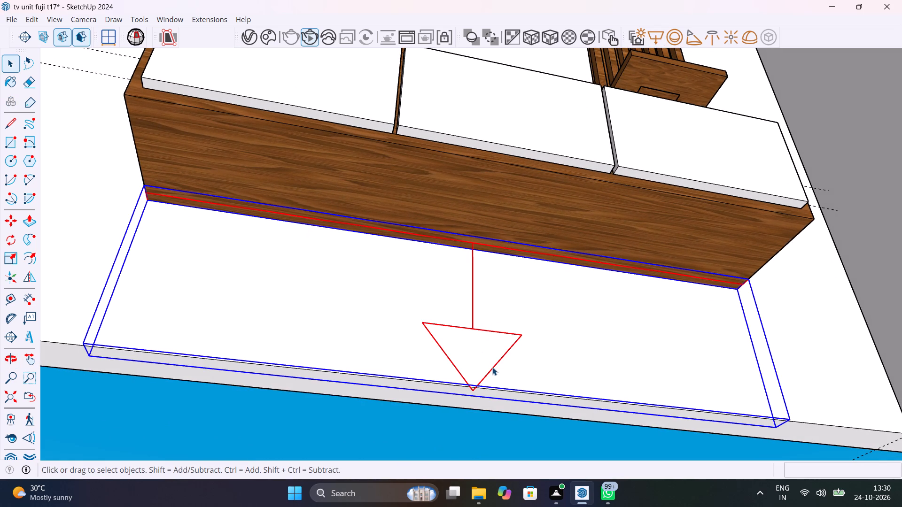
key(s)
click(471, 392)
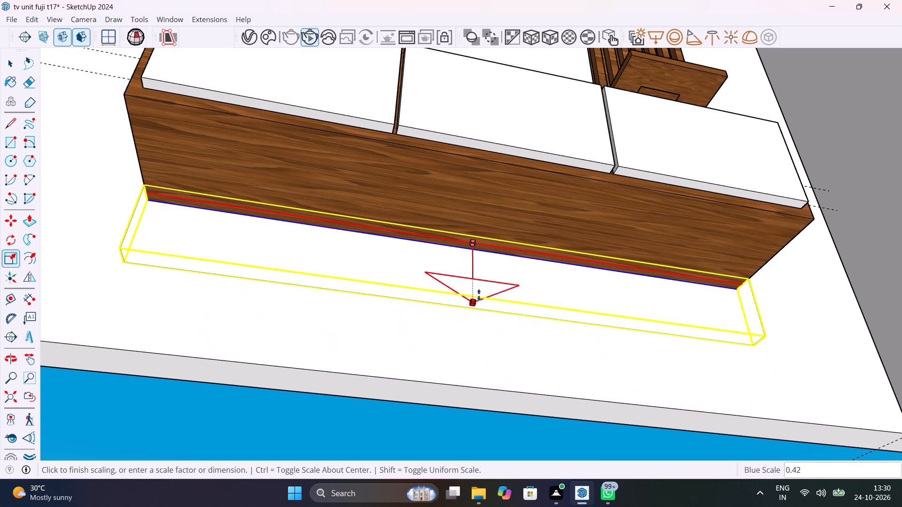
click(475, 252)
scroll(499, 284, down, 6)
key(space)
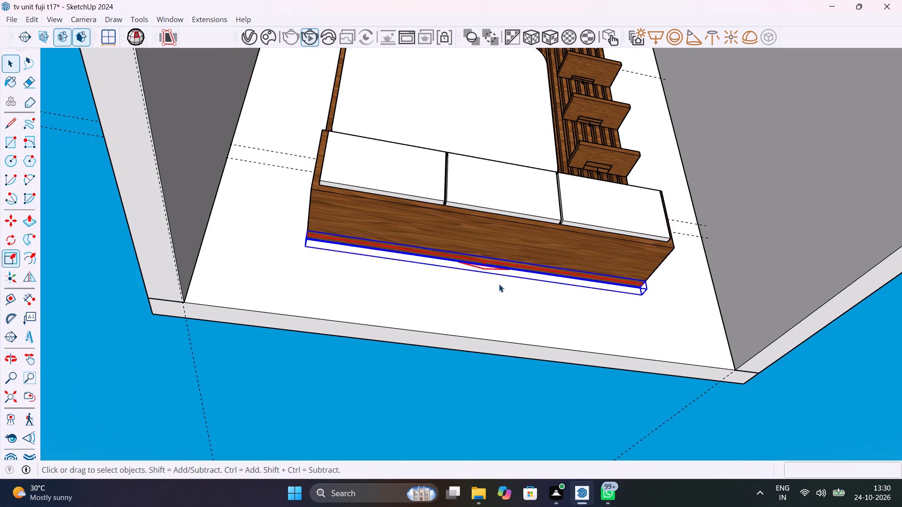
Unhide all hidden objects to bring back the room floor, and save the model.
scroll(453, 299, down, 6)
middle_drag(498, 279, 488, 351)
scroll(492, 326, up, 1)
scroll(492, 326, down, 3)
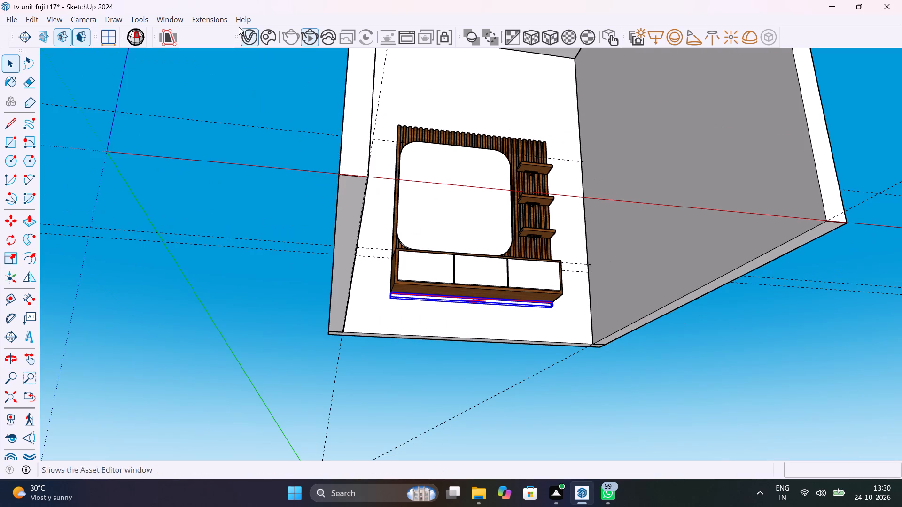
click(30, 21)
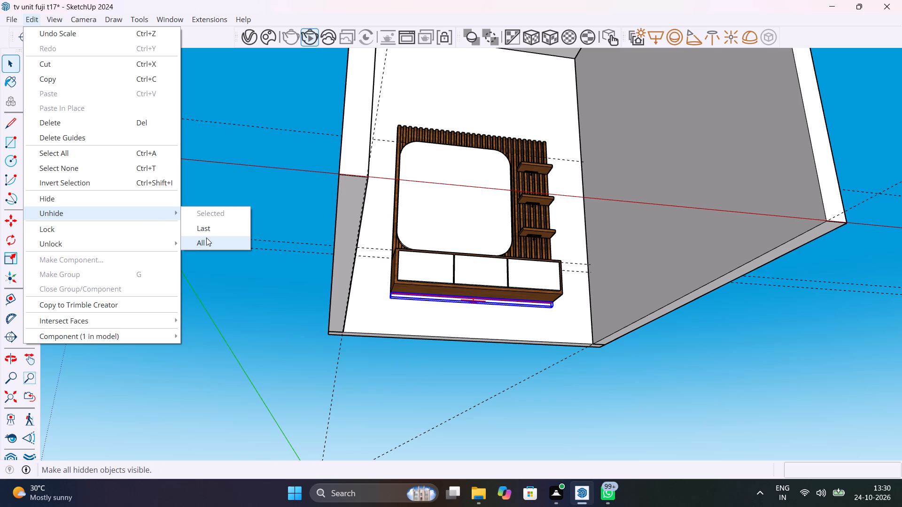
click(207, 238)
middle_drag(268, 206, 233, 349)
key(ctrl+s)
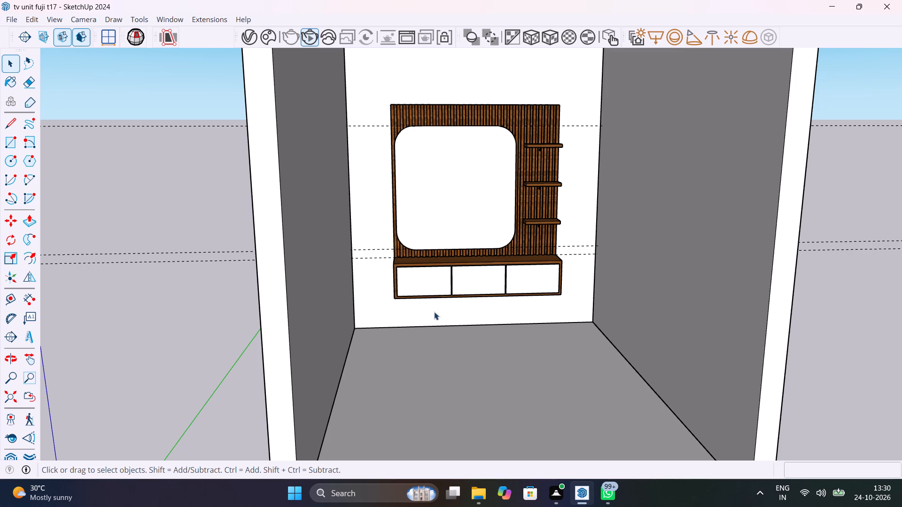
Delete all construction guides from the model.
scroll(435, 304, up, 5)
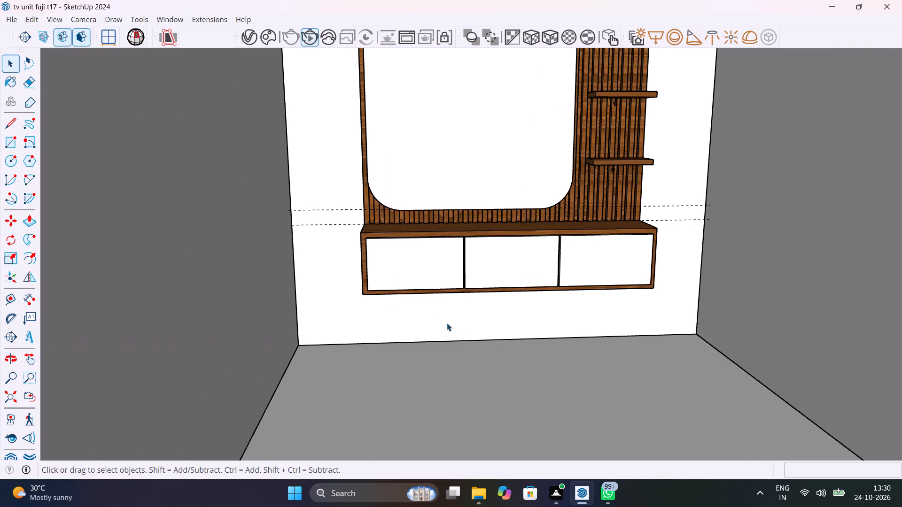
middle_drag(447, 323, 513, 364)
scroll(513, 364, up, 1)
middle_drag(509, 358, 416, 326)
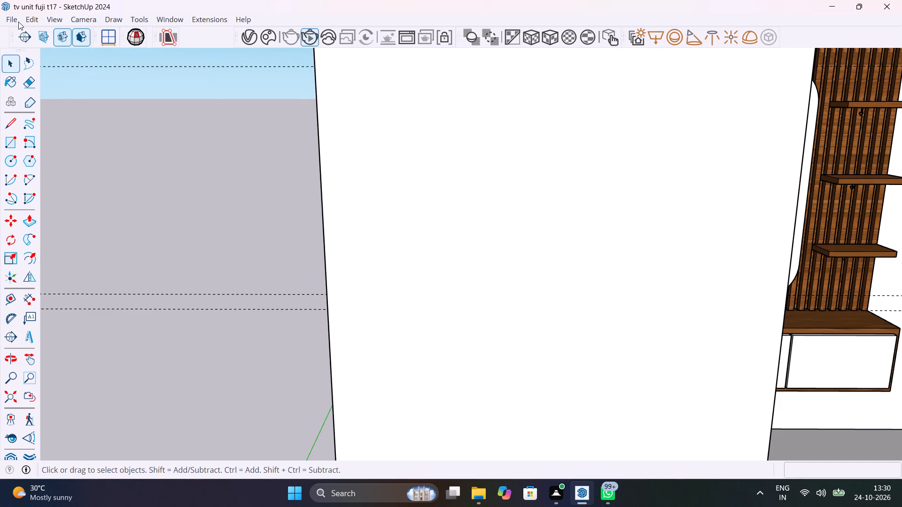
click(27, 19)
click(66, 137)
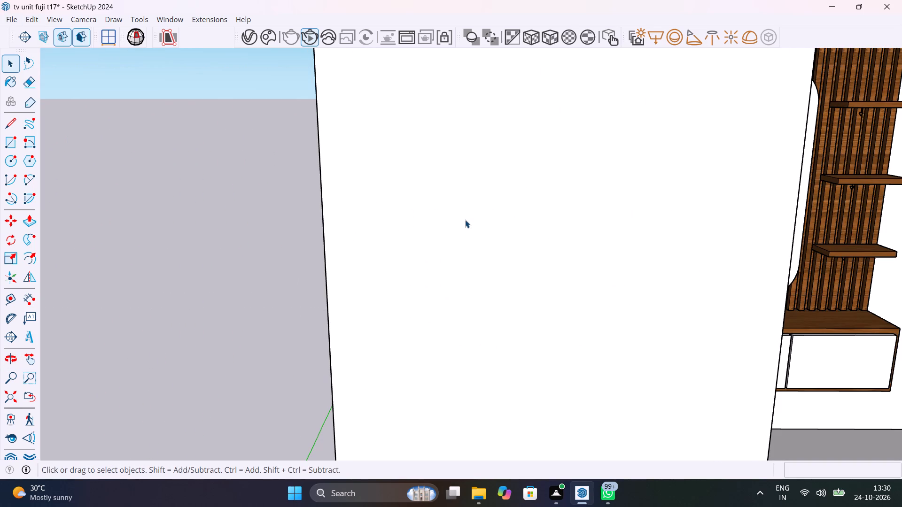
Examine the TV unit and its lights inside the room from the front and below, and clear the selection.
shift+middle_drag(452, 218, 150, 218)
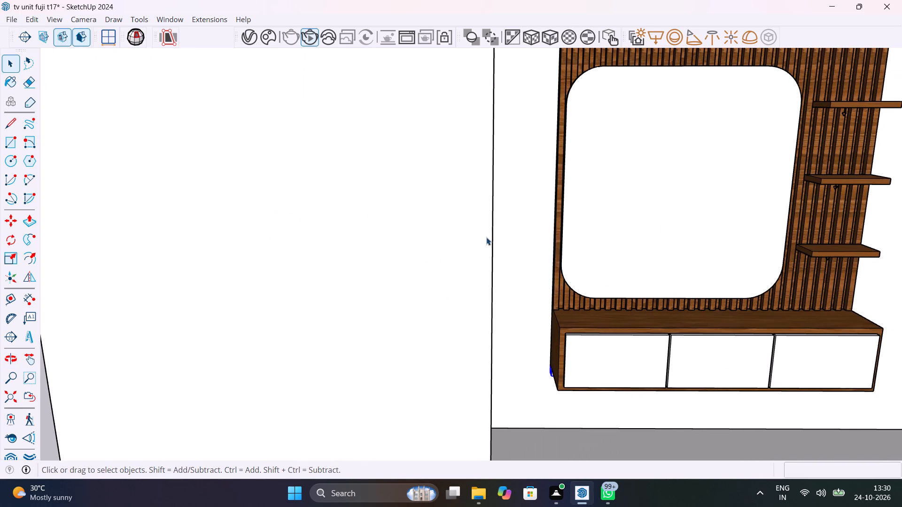
scroll(486, 237, down, 4)
middle_drag(576, 321, 471, 276)
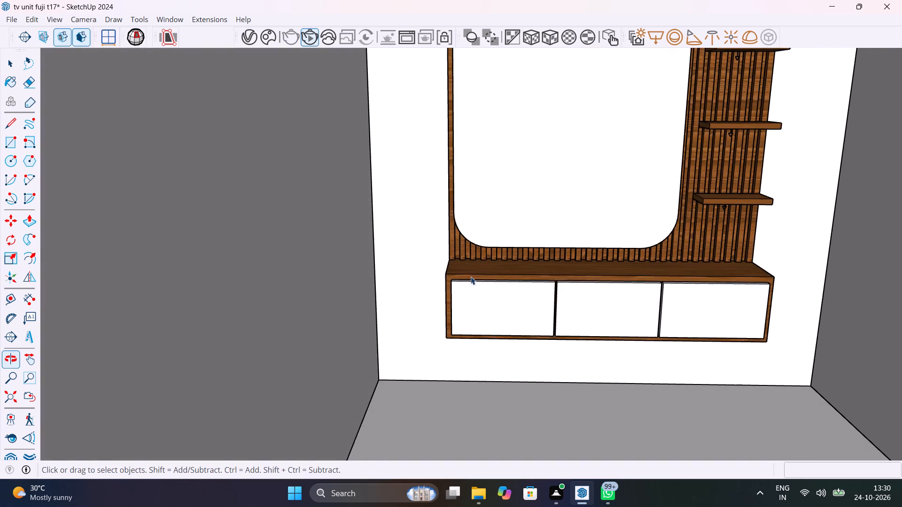
scroll(476, 277, down, 4)
middle_drag(535, 317, 537, 212)
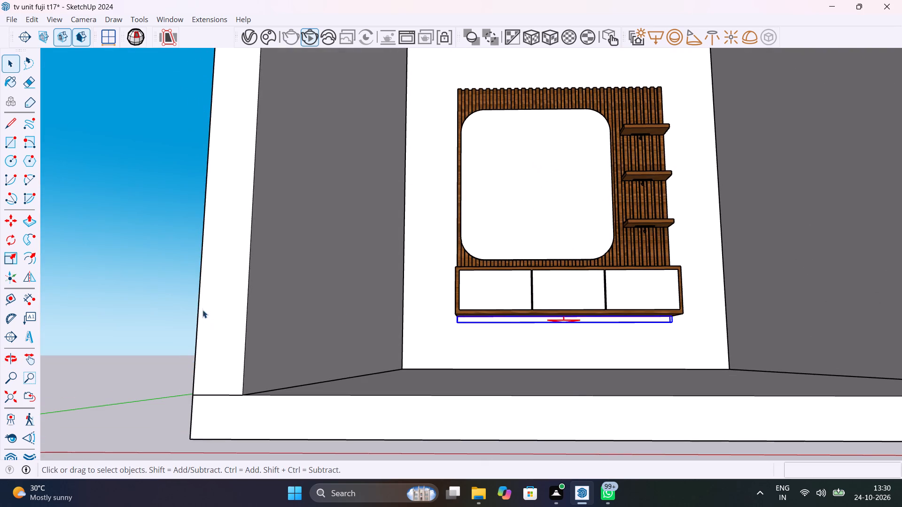
click(163, 292)
middle_drag(411, 305, 418, 371)
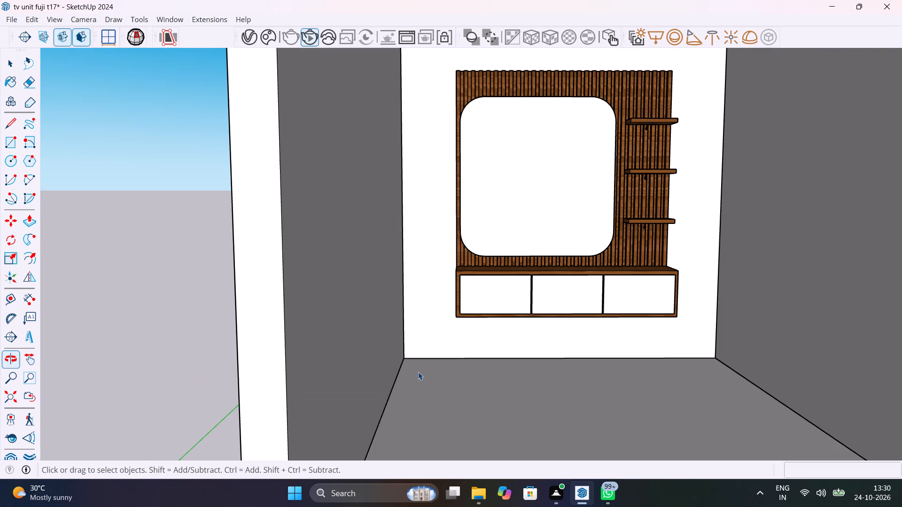
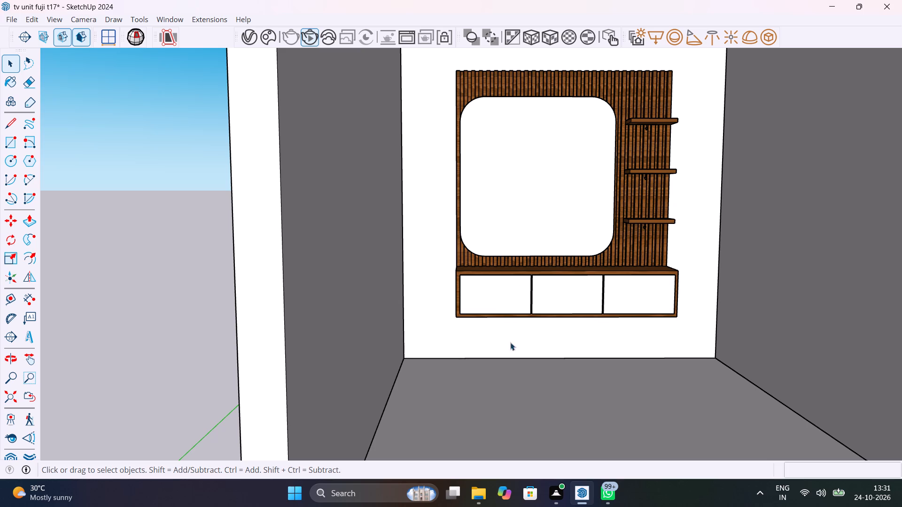
Place a horizontal guide on the back wall, 4' above its floor edge, with the Tape Measure.
middle_drag(519, 359, 536, 377)
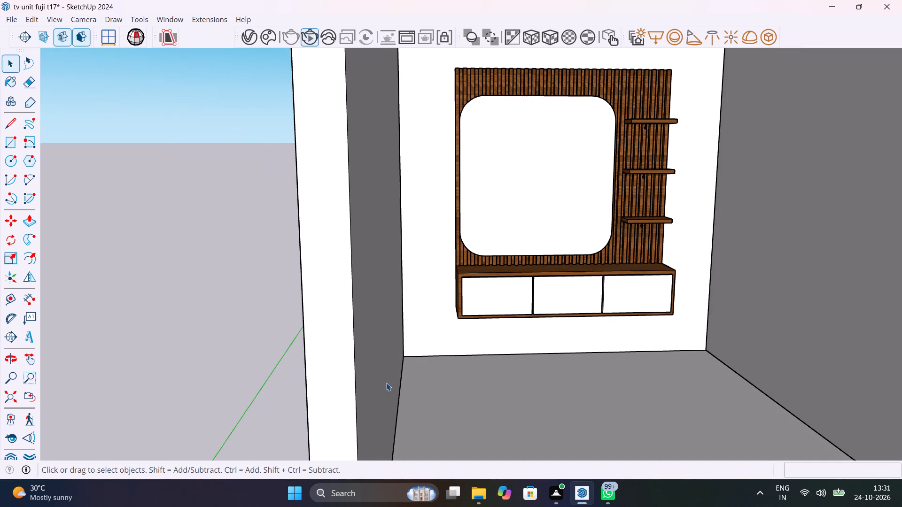
click(154, 379)
middle_drag(468, 335, 429, 364)
scroll(429, 364, up, 1)
scroll(495, 341, up, 2)
key(t)
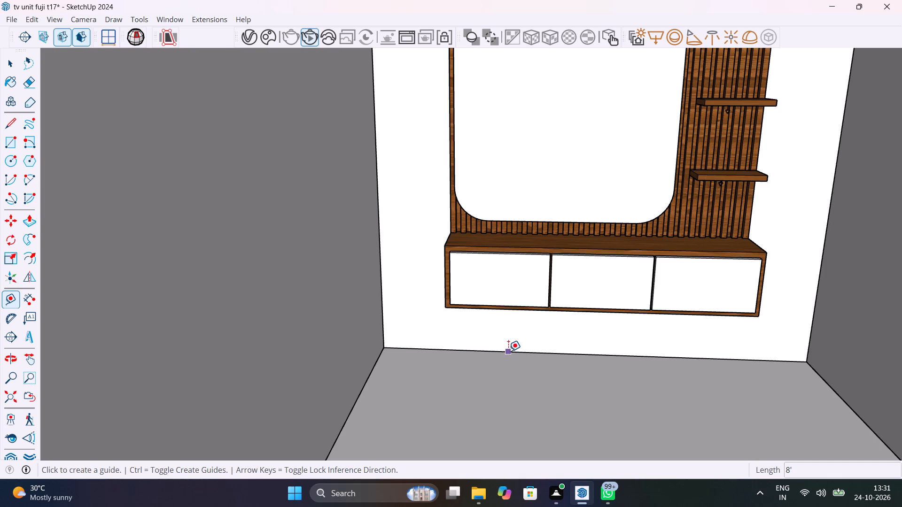
click(508, 351)
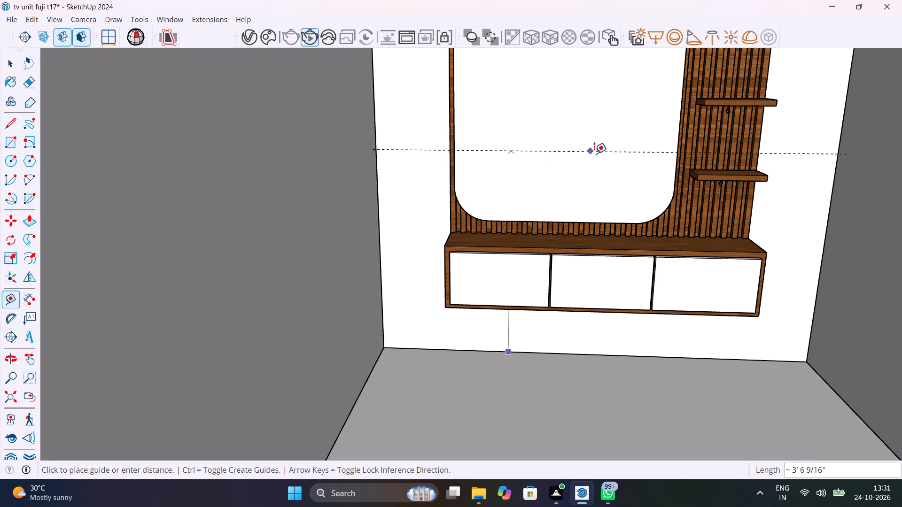
middle_drag(494, 150, 560, 190)
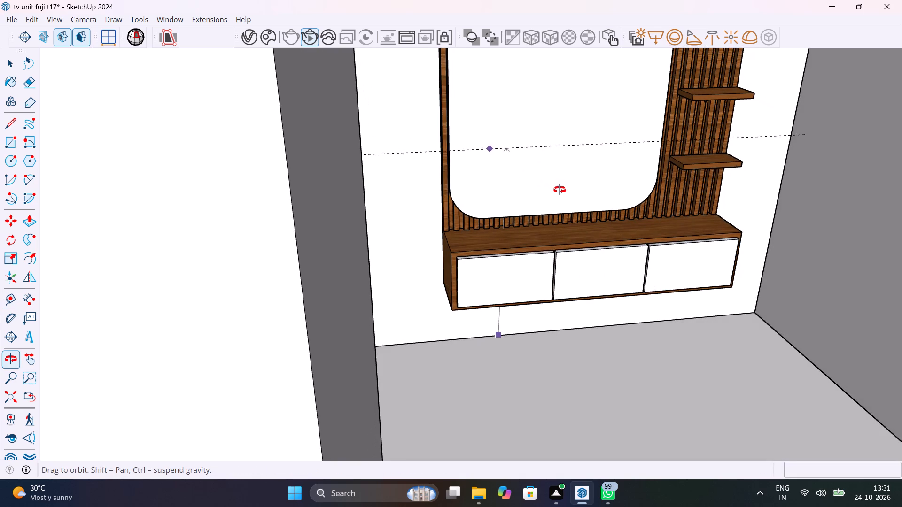
middle_drag(560, 190, 558, 186)
text(4')
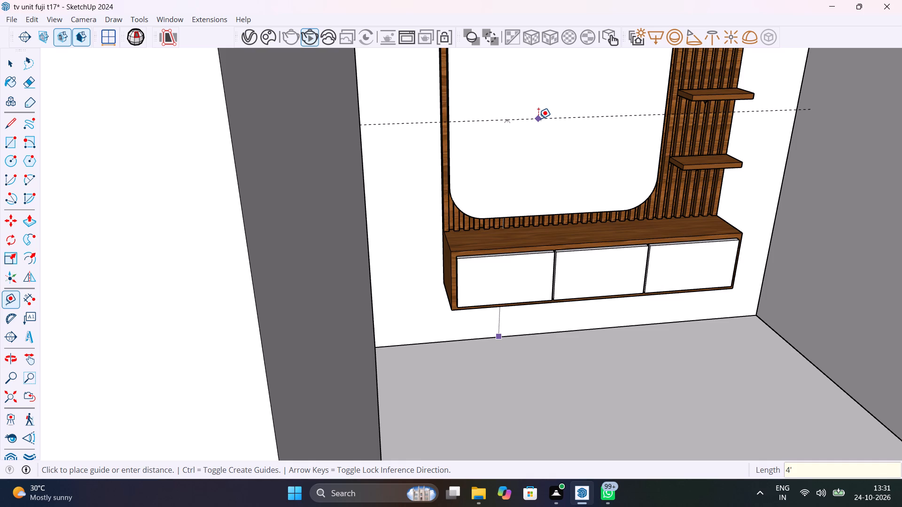
key(Return)
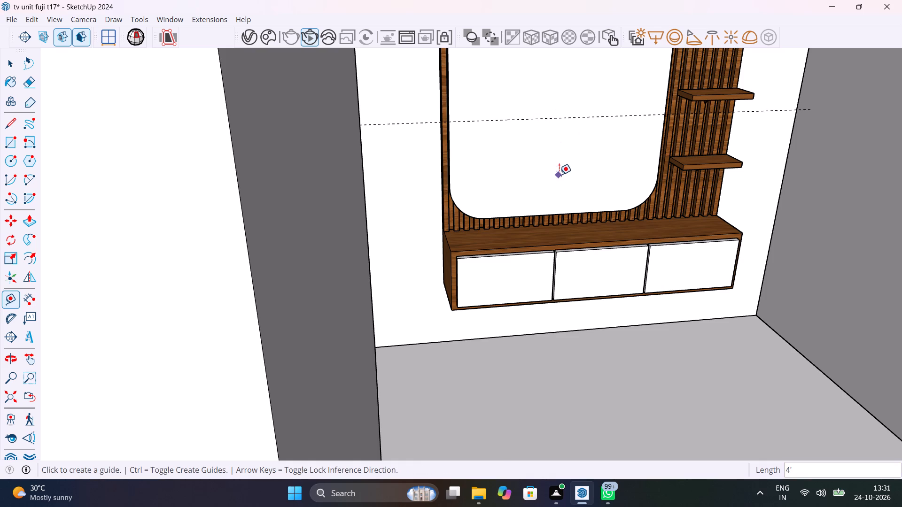
scroll(545, 173, down, 3)
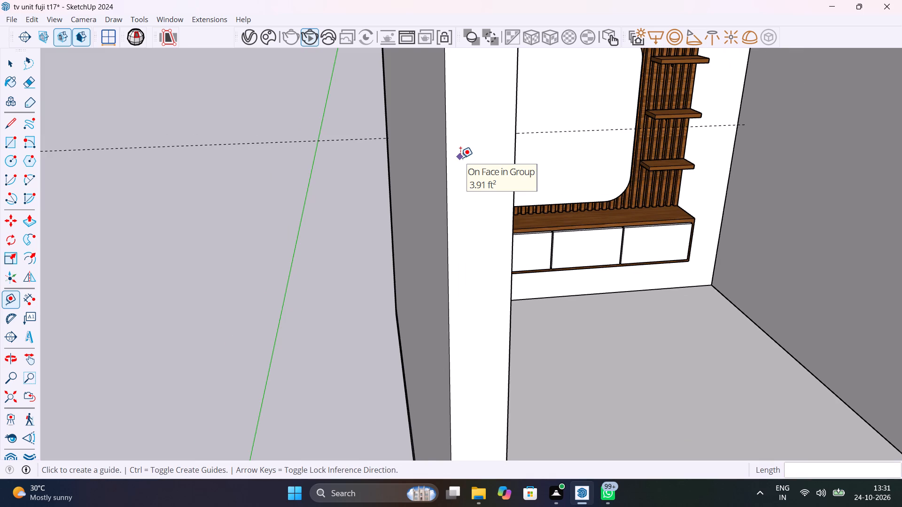
scroll(531, 155, down, 1)
middle_drag(566, 143, 515, 118)
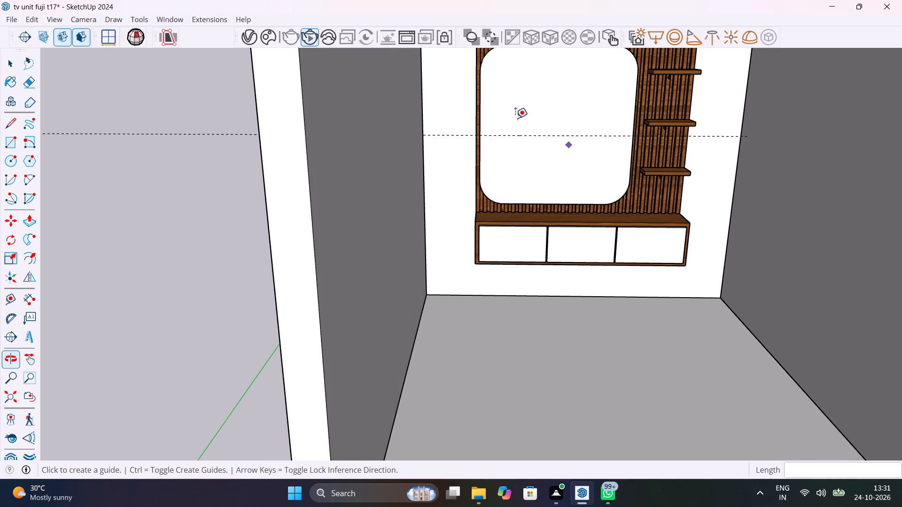
shift+middle_drag(602, 144, 553, 146)
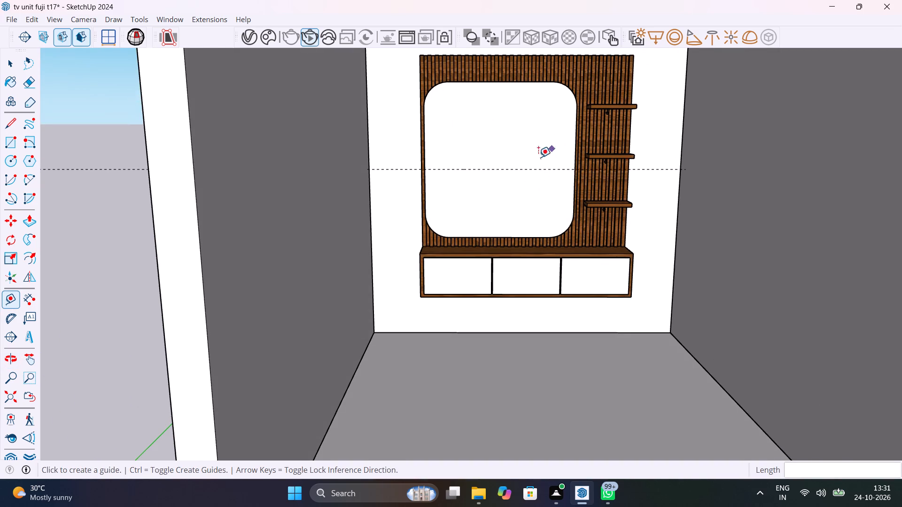
scroll(527, 161, up, 5)
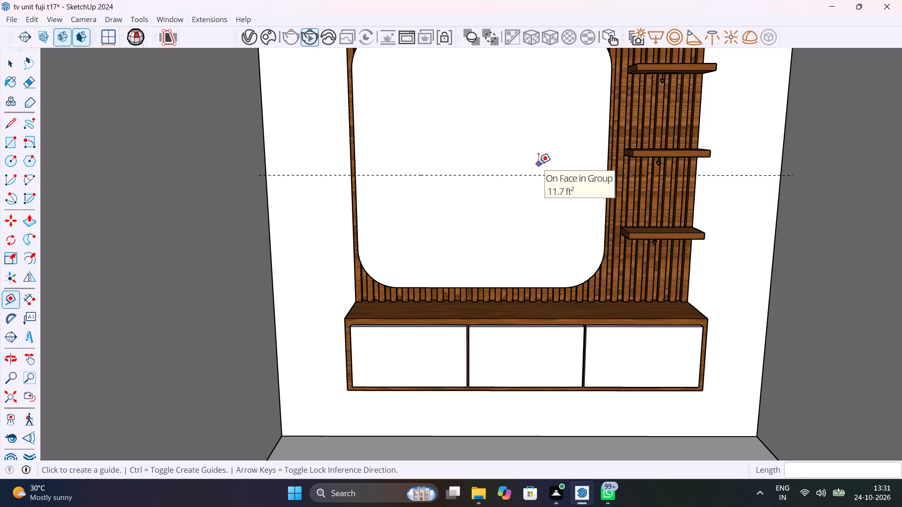
key(space)
Search the Chaos Cosmos library for "32 inch tv" and close the browser.
scroll(538, 164, down, 4)
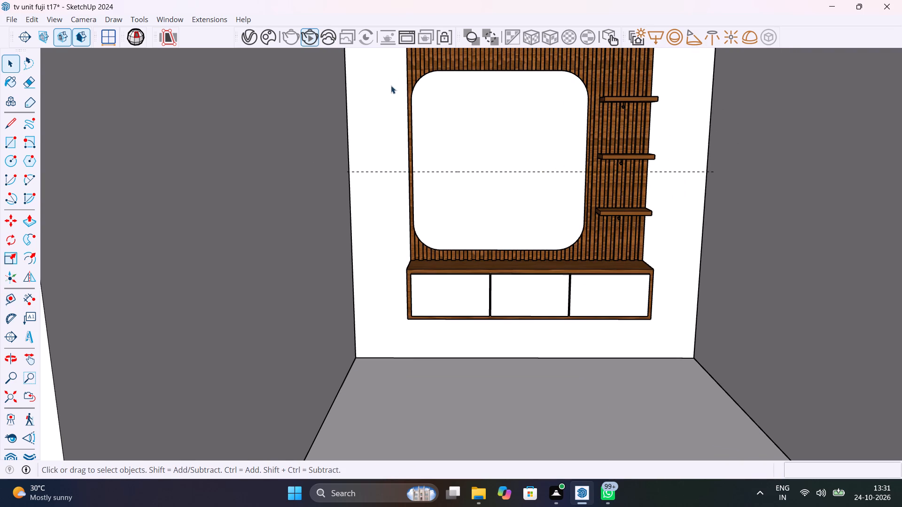
click(264, 38)
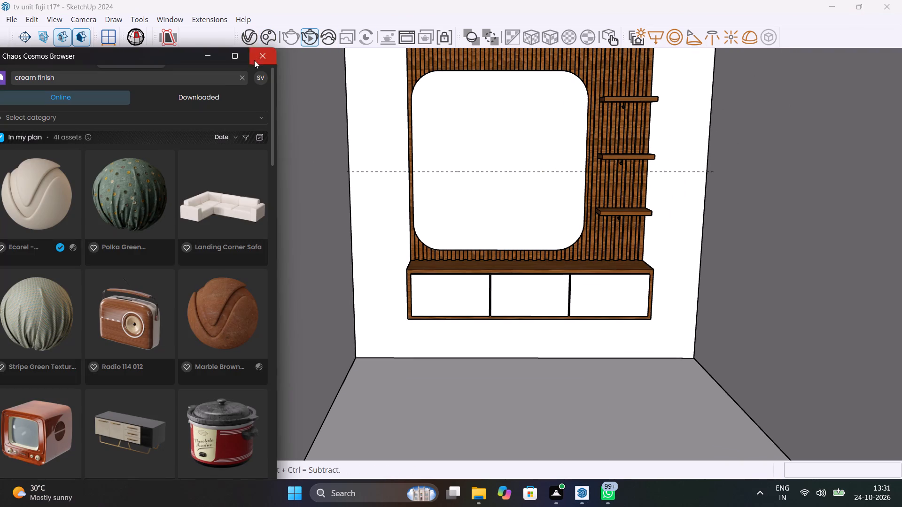
click(241, 77)
click(196, 77)
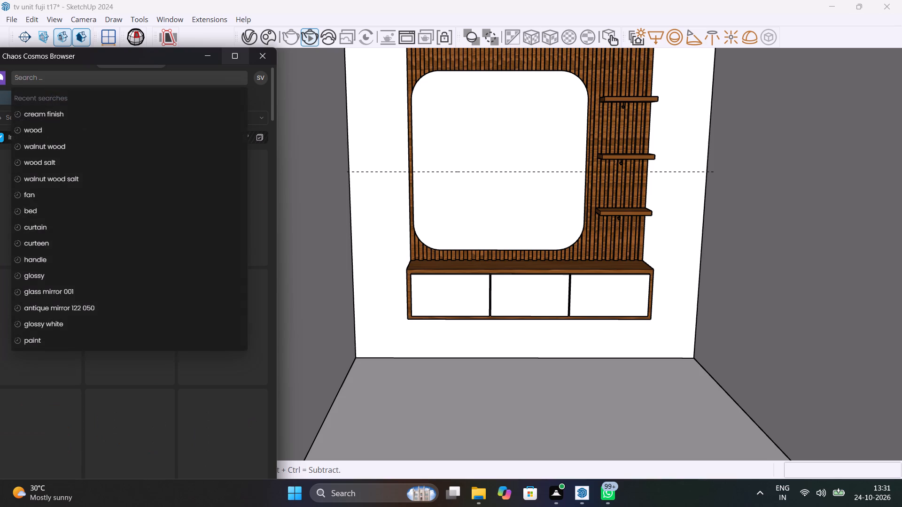
text(32)
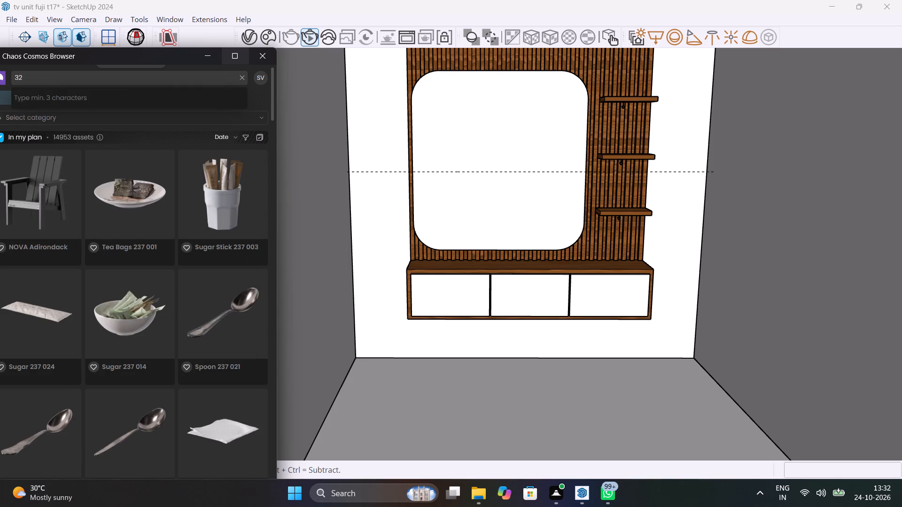
key(space)
text(inch)
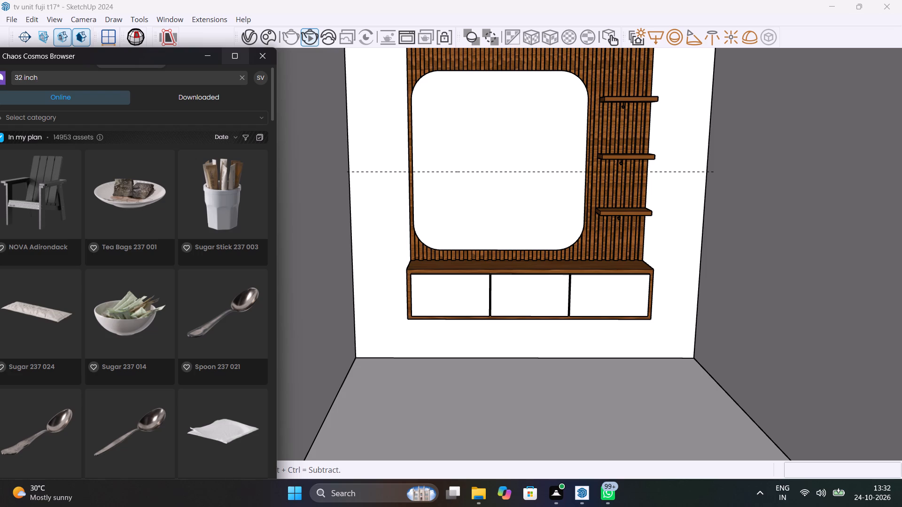
key(space)
text(tv)
key(Return)
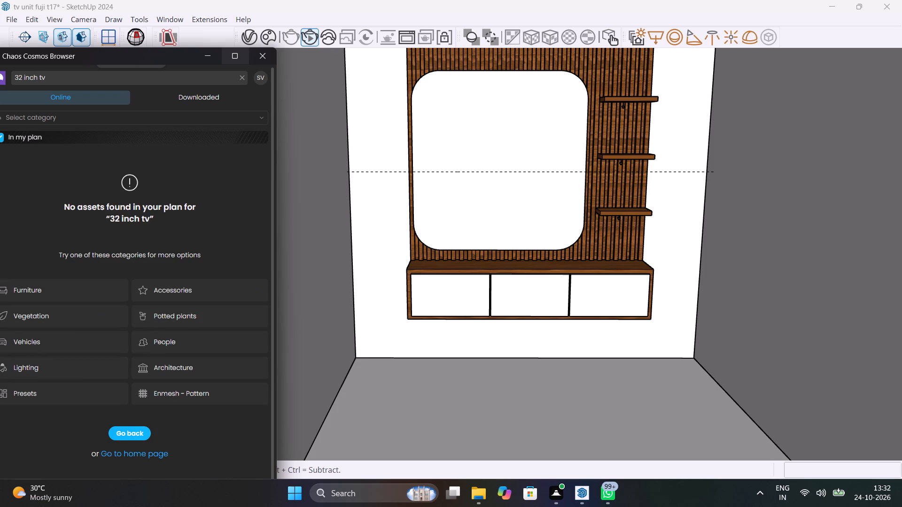
click(264, 55)
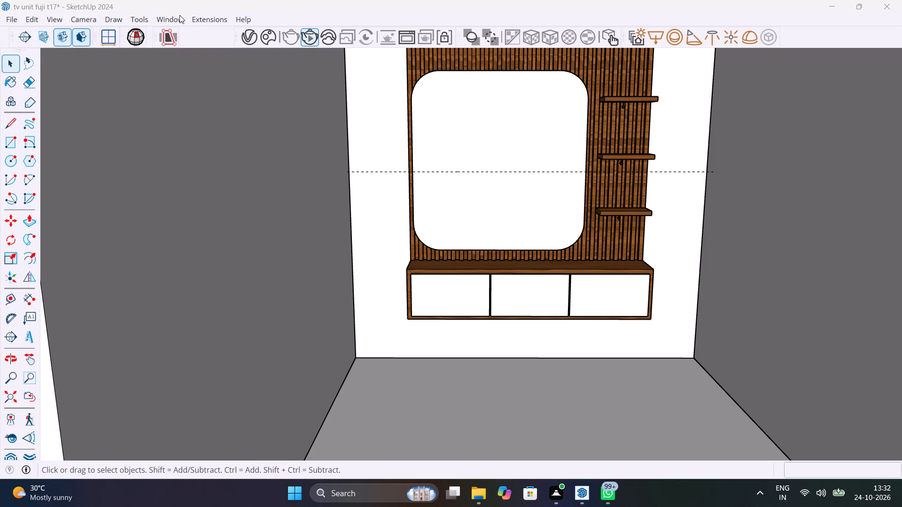
Open 3D Warehouse, dismiss the pop-up advertisement, and search for 32" tv.
click(171, 21)
click(208, 110)
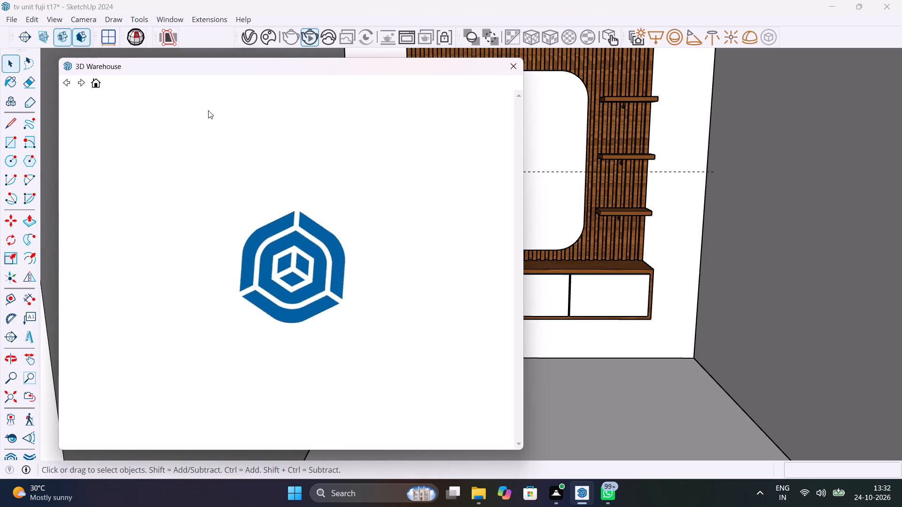
click(293, 108)
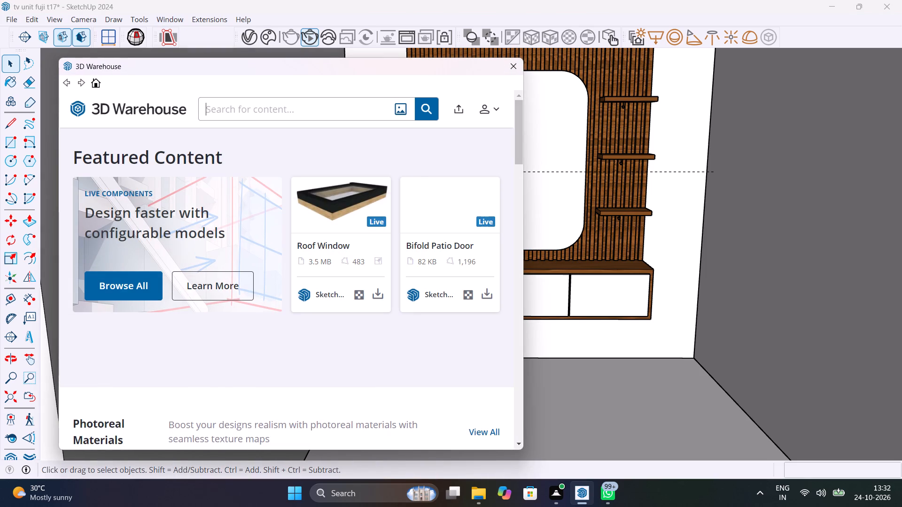
text(32)
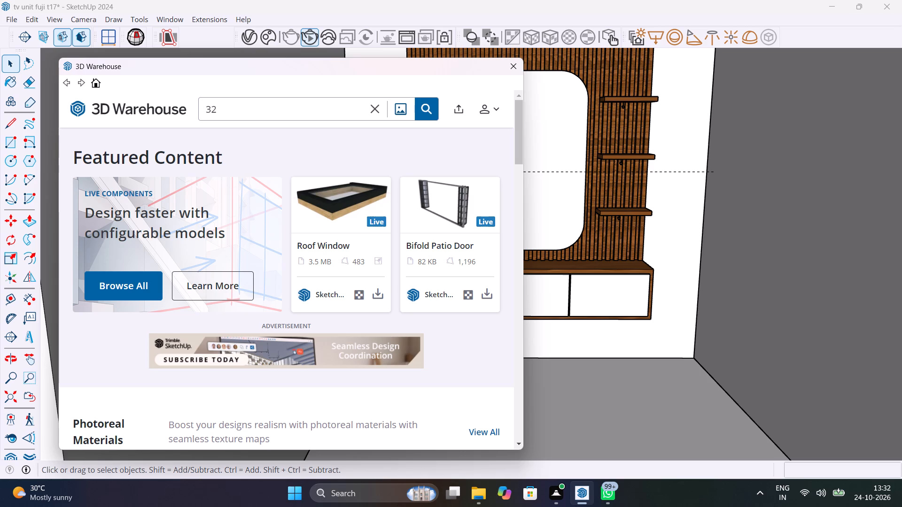
key(shift+quotedbl)
key(space)
text(tv)
click(289, 108)
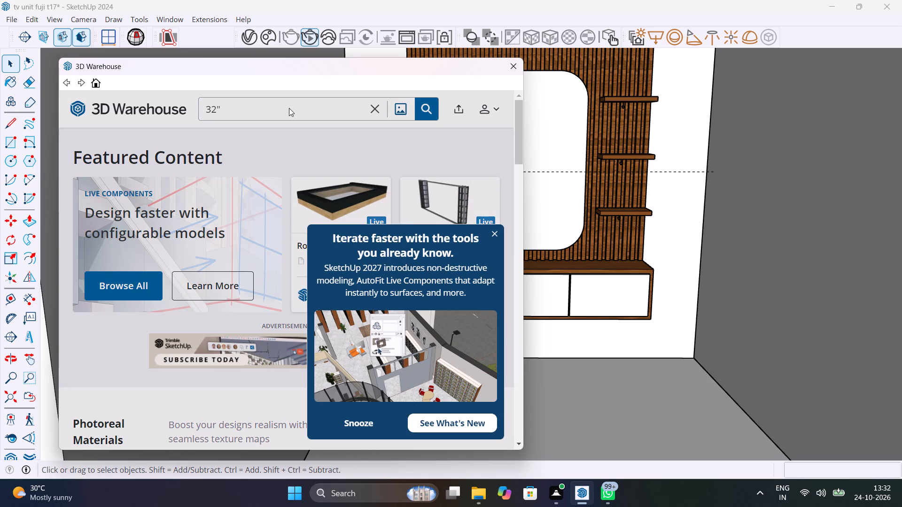
click(289, 108)
click(241, 111)
text(tv)
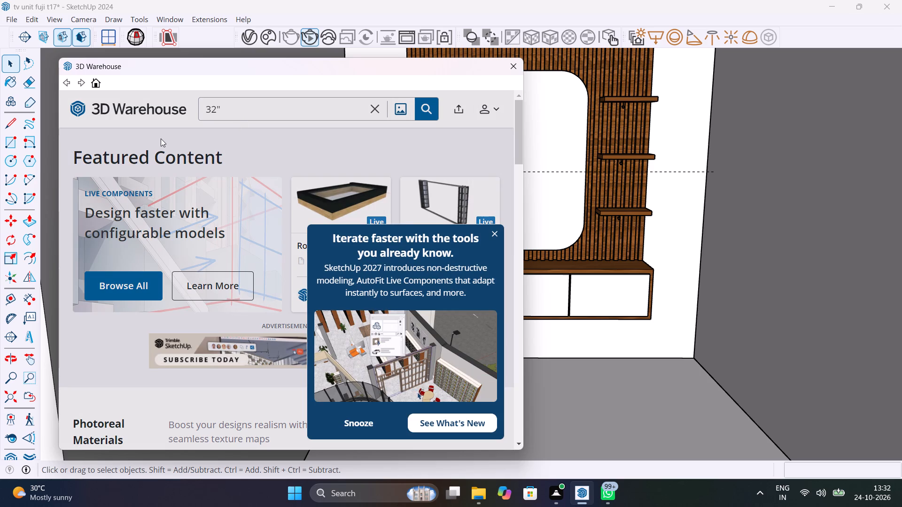
click(235, 108)
double_click(229, 105)
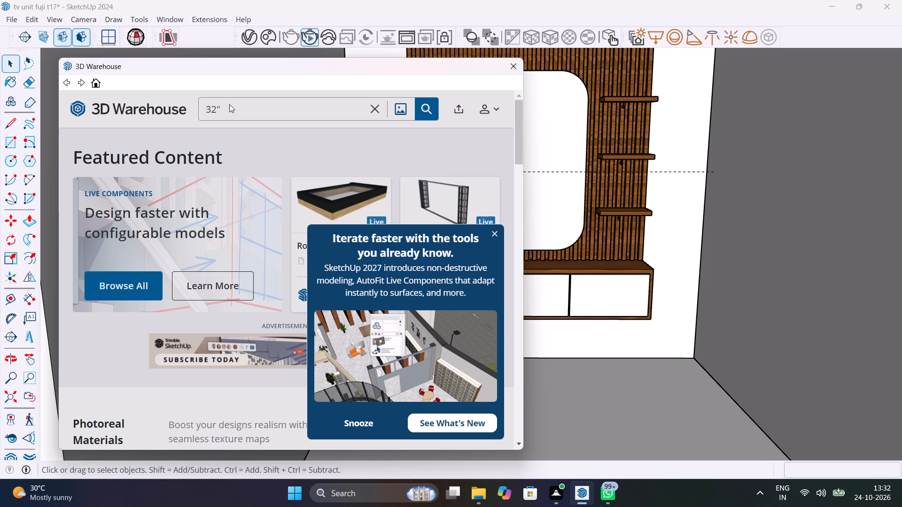
click(493, 235)
click(279, 108)
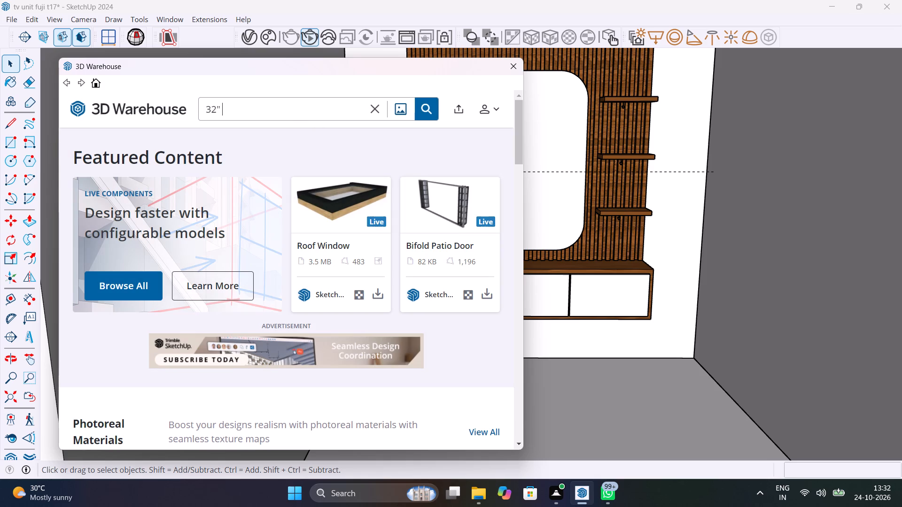
text(tv)
key(Return)
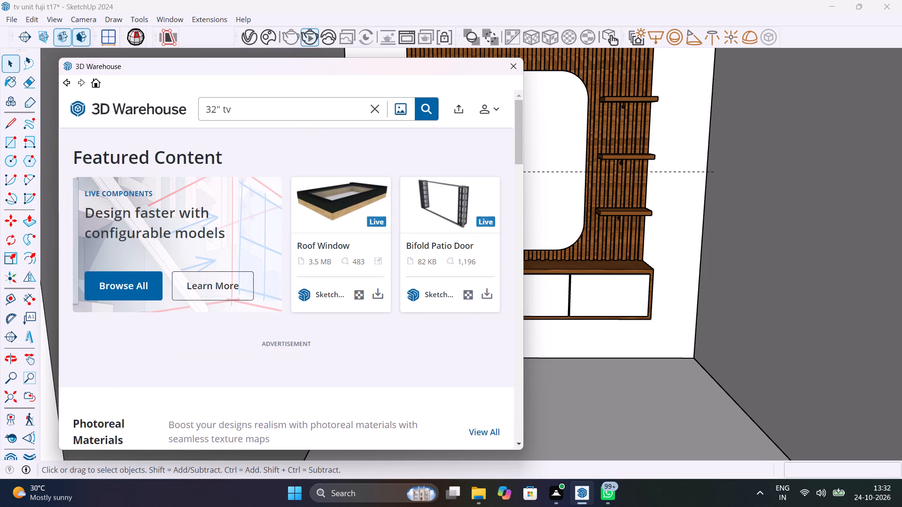
Replace the 3D Warehouse search with "tv" and browse the television models.
key(BackSpace)
key(BackSpace)
key(BackSpace)
key(BackSpace)
key(BackSpace)
key(BackSpace)
key(BackSpace)
key(BackSpace)
key(BackSpace)
key(BackSpace)
key(BackSpace)
key(BackSpace)
key(BackSpace)
key(BackSpace)
key(BackSpace)
key(BackSpace)
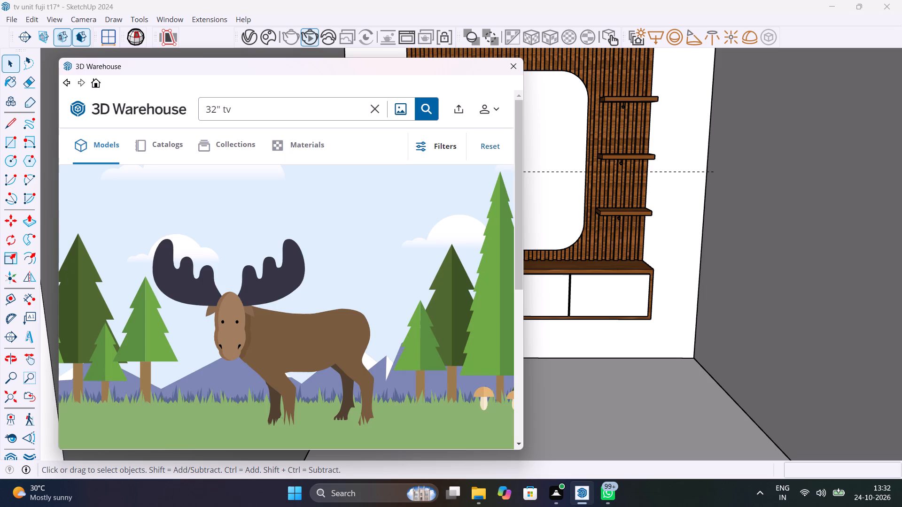
key(BackSpace)
key(BackSpace)
click(376, 109)
text(tv)
key(Return)
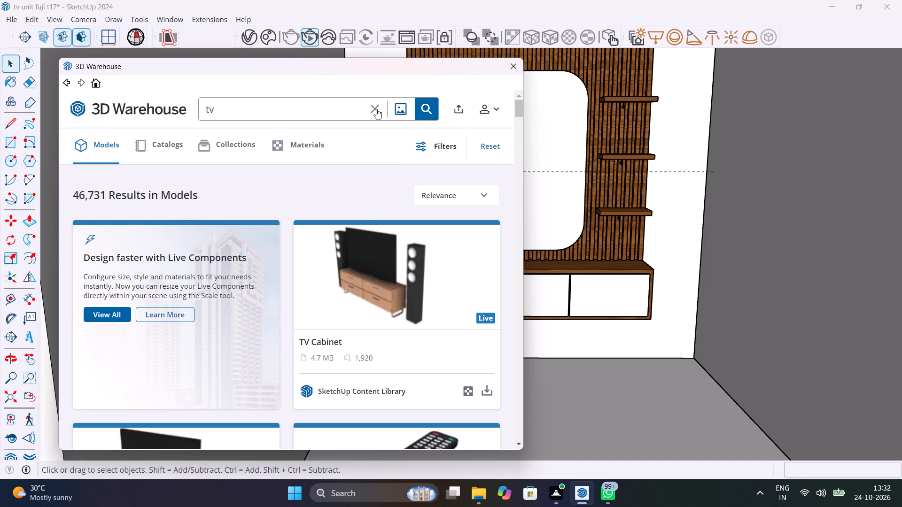
scroll(373, 305, down, 3)
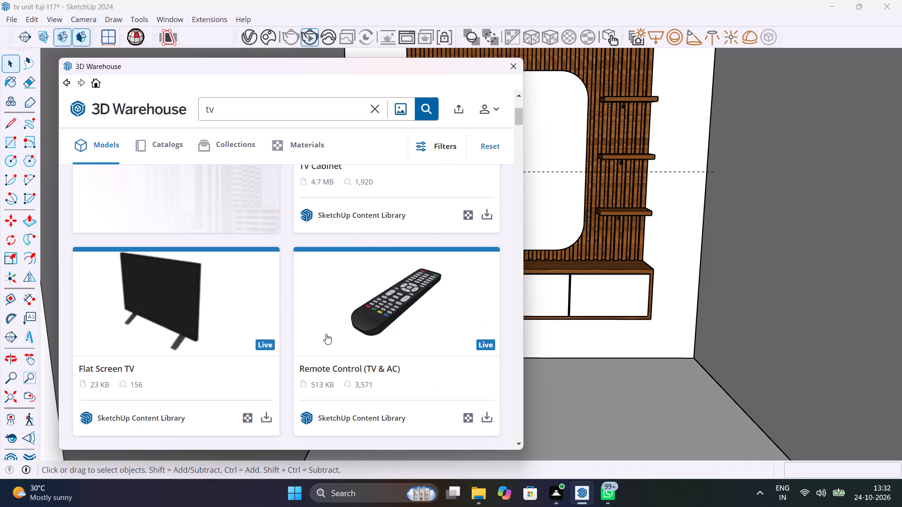
scroll(326, 333, down, 4)
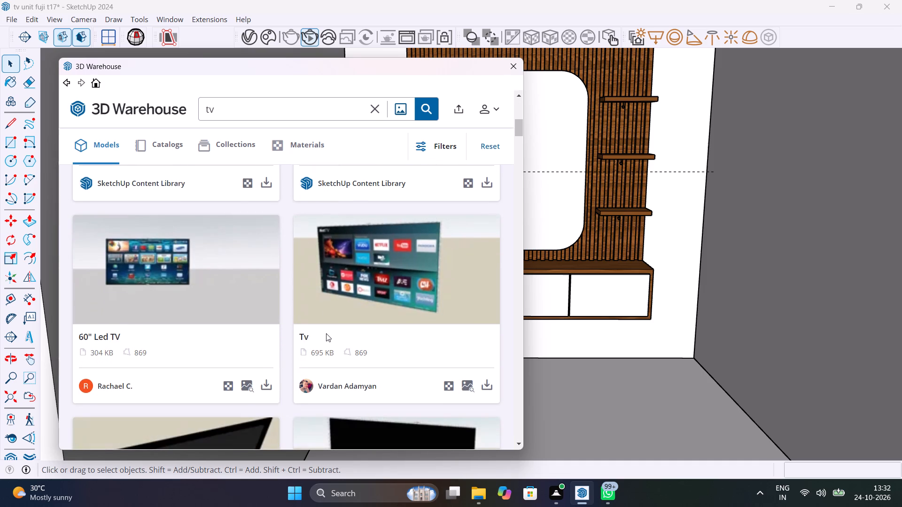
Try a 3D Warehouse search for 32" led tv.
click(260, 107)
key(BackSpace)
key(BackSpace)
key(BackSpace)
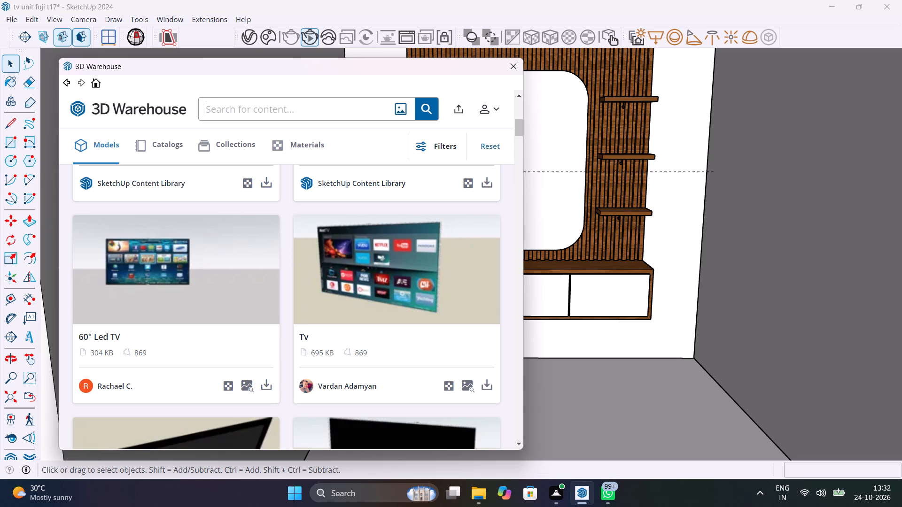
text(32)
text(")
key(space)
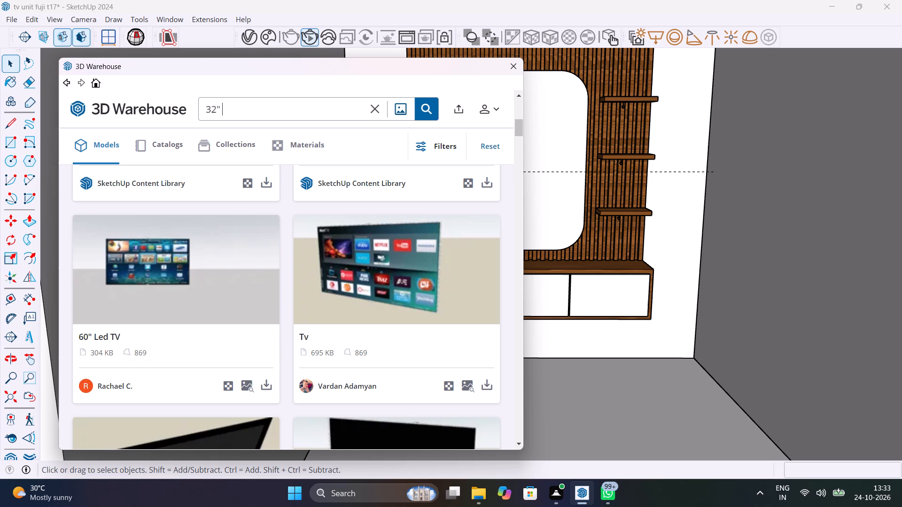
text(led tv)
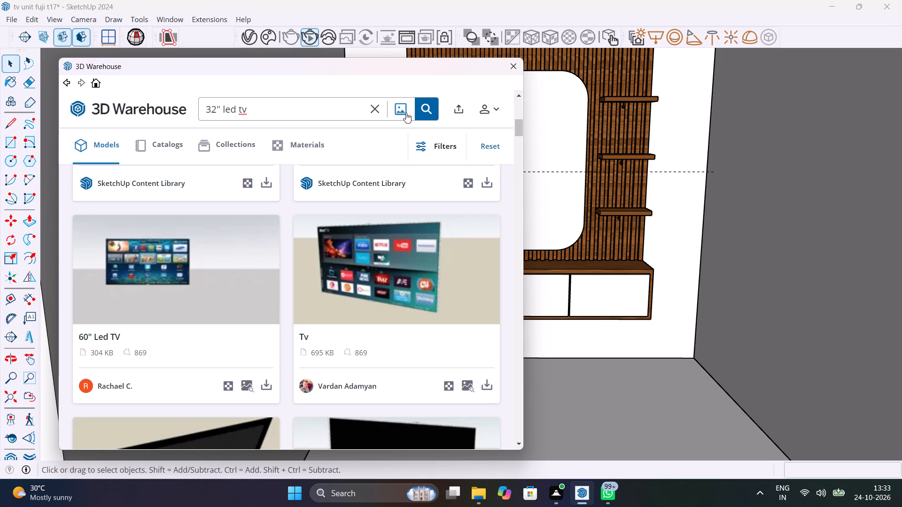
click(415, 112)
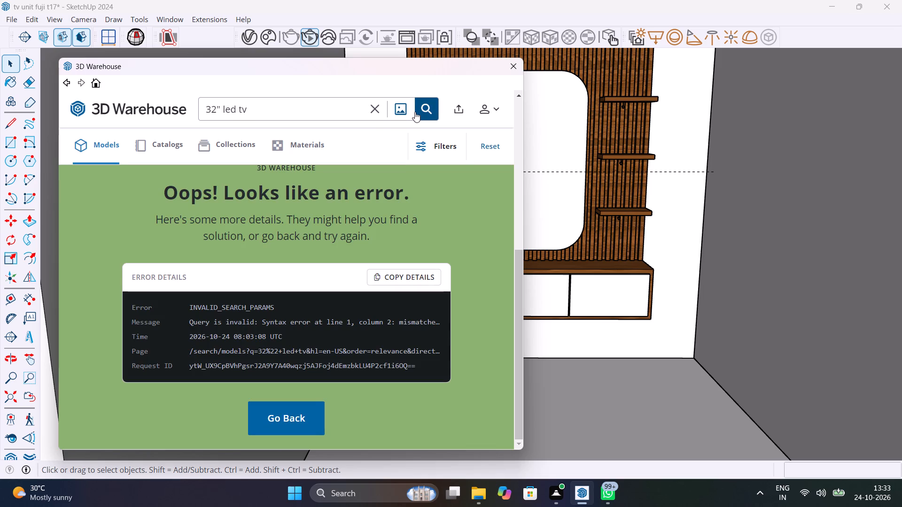
Search 3D Warehouse for "tv" and examine the loaded models for a flat-screen television that suits the panel.
click(379, 115)
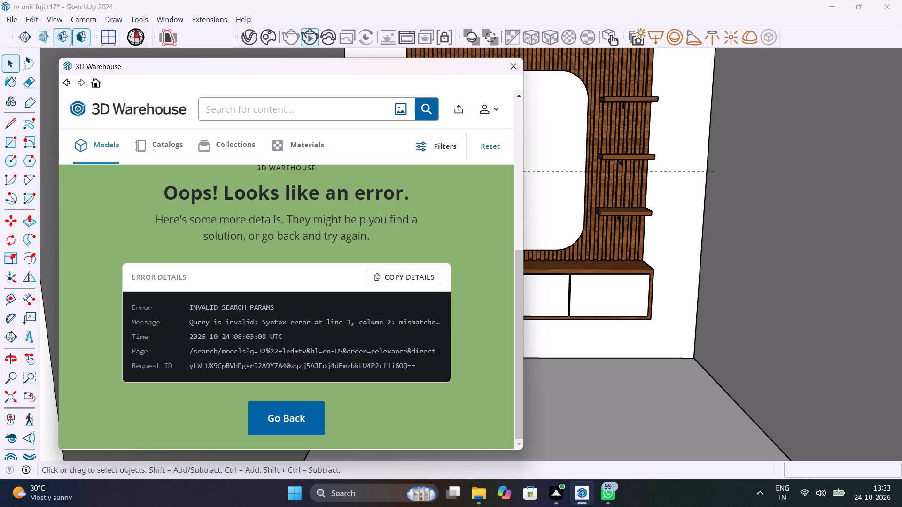
text(tv)
key(Return)
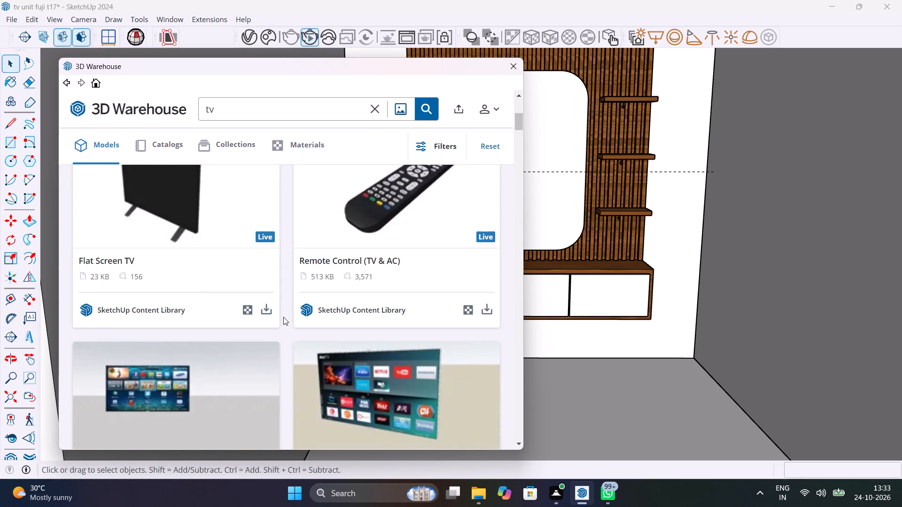
scroll(294, 317, down, 2)
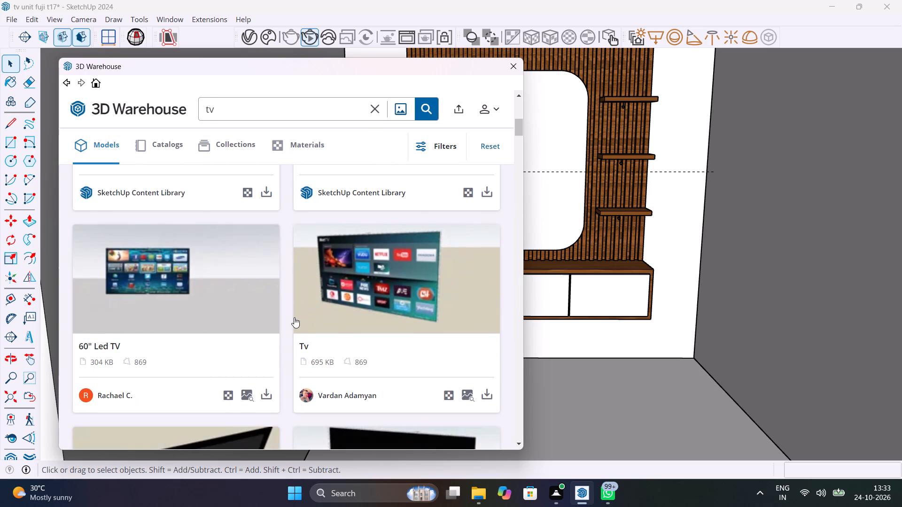
scroll(294, 317, down, 8)
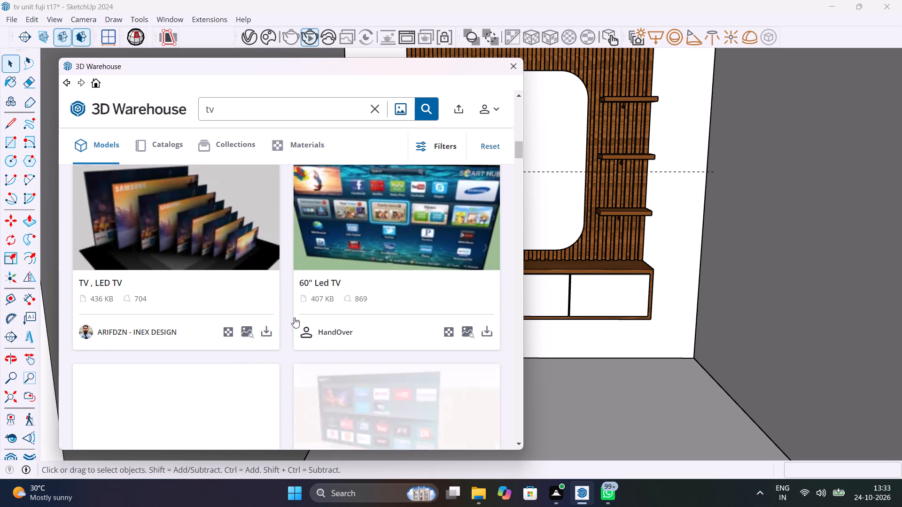
scroll(294, 317, down, 2)
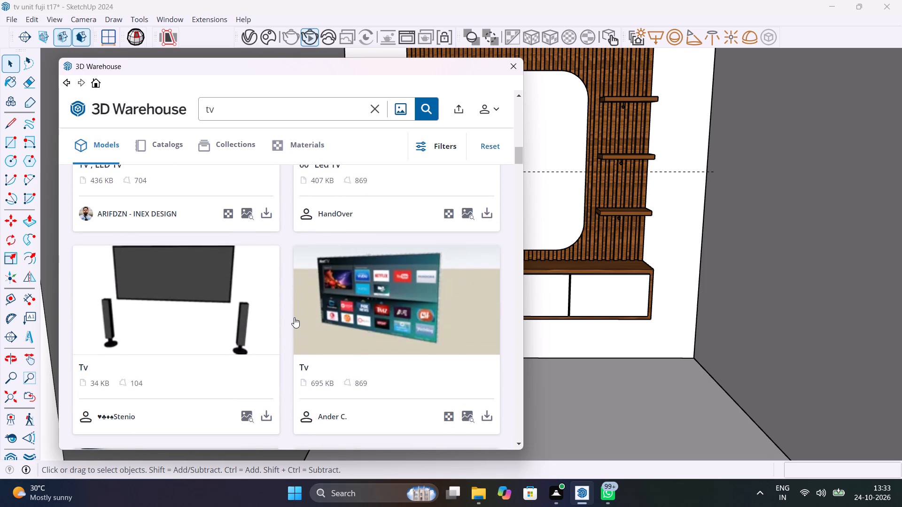
scroll(294, 317, down, 6)
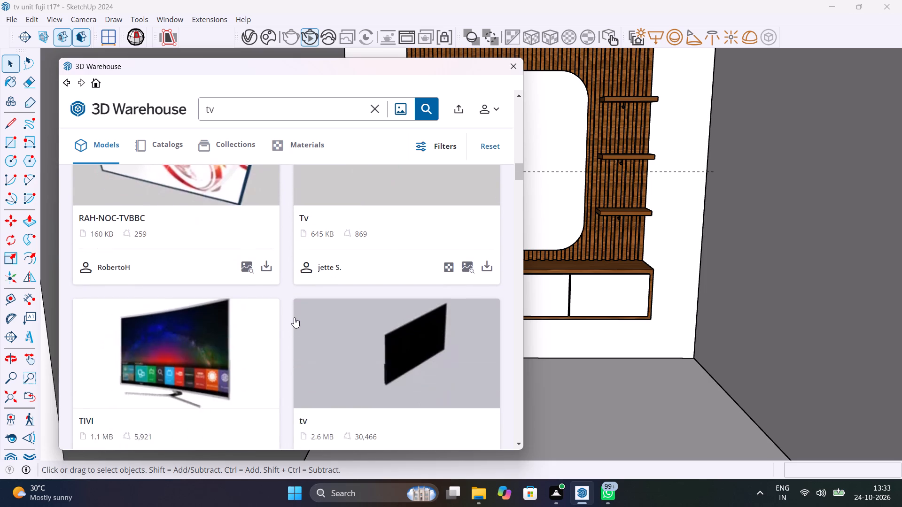
scroll(294, 317, down, 7)
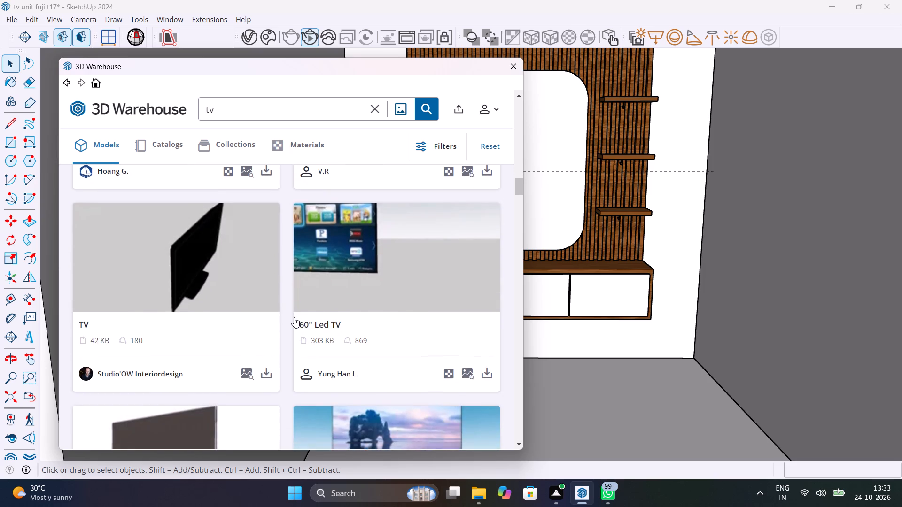
scroll(294, 317, down, 8)
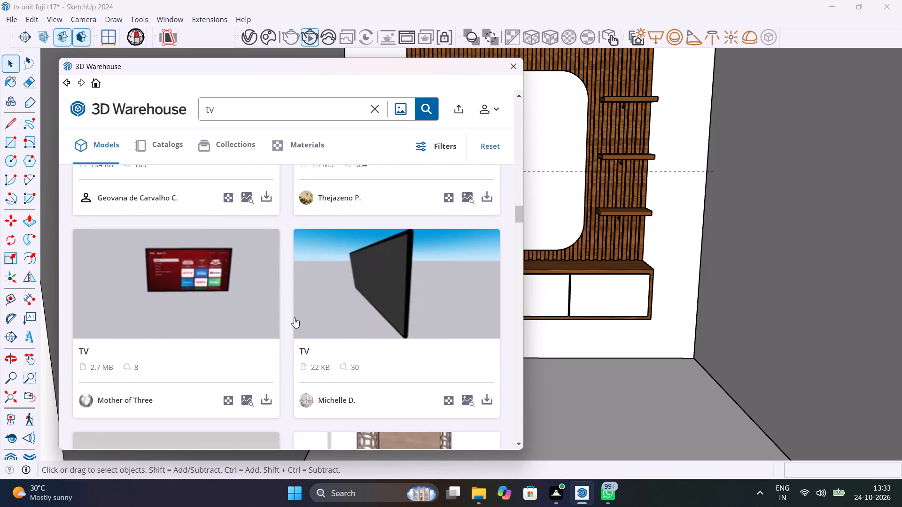
scroll(294, 317, down, 12)
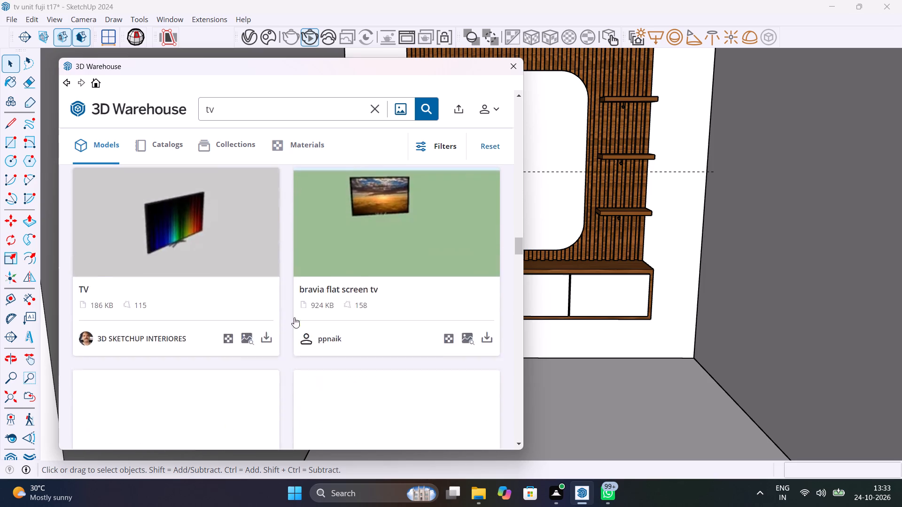
scroll(294, 317, down, 10)
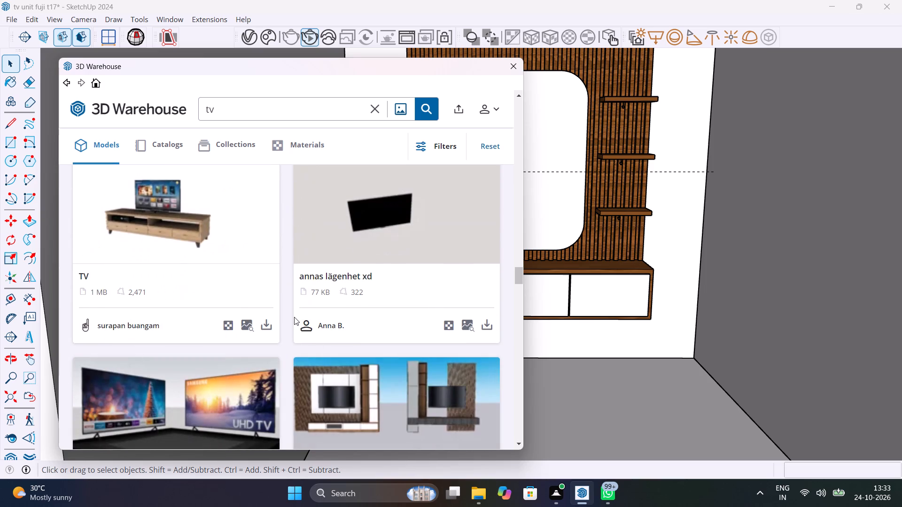
scroll(294, 317, down, 2)
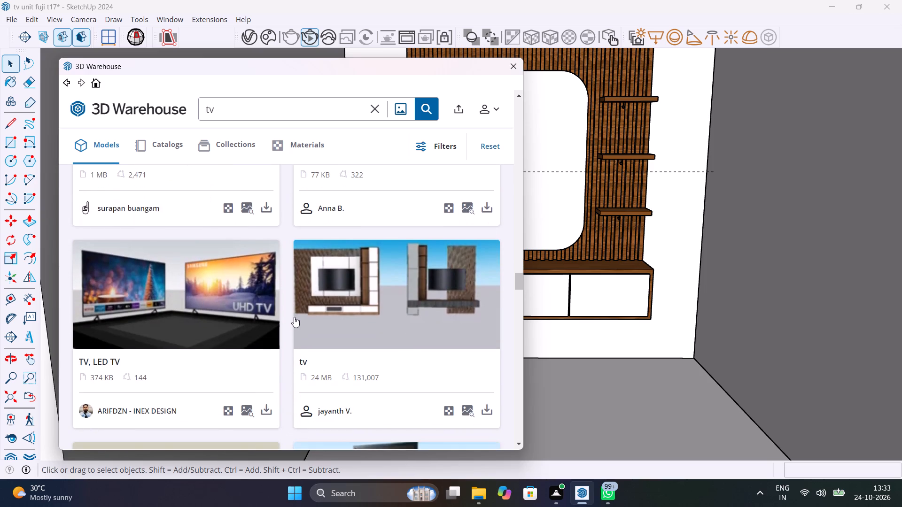
scroll(294, 317, down, 7)
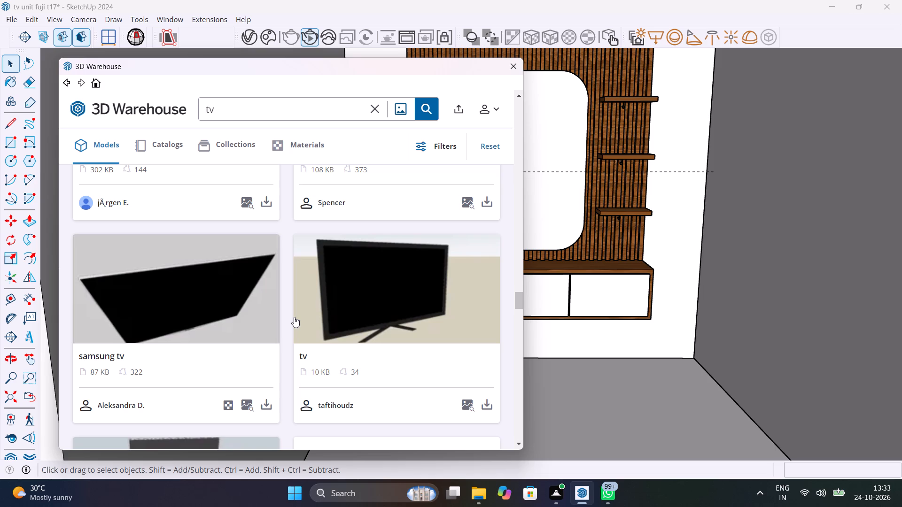
scroll(294, 317, down, 3)
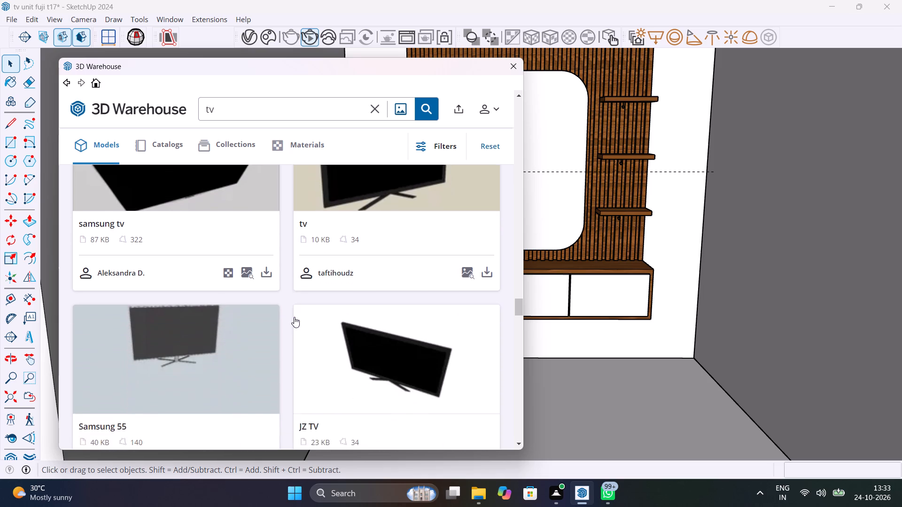
scroll(294, 317, down, 3)
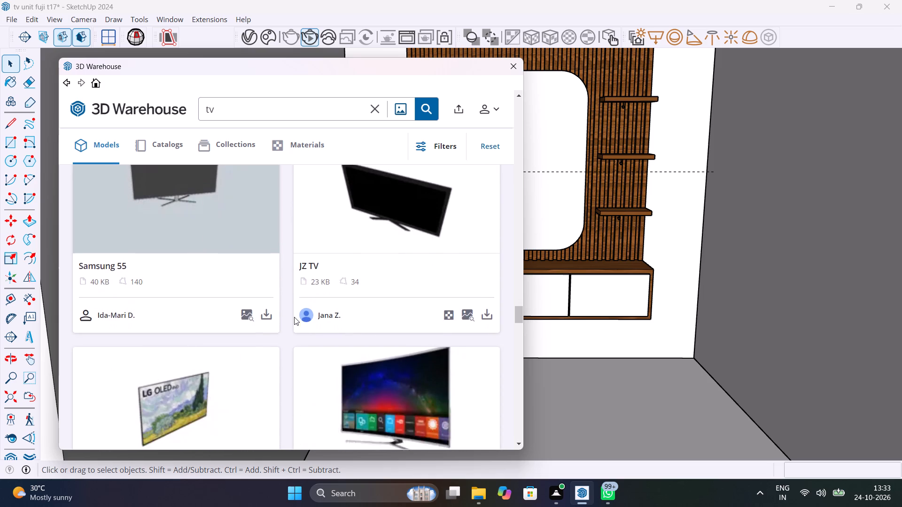
scroll(294, 317, down, 6)
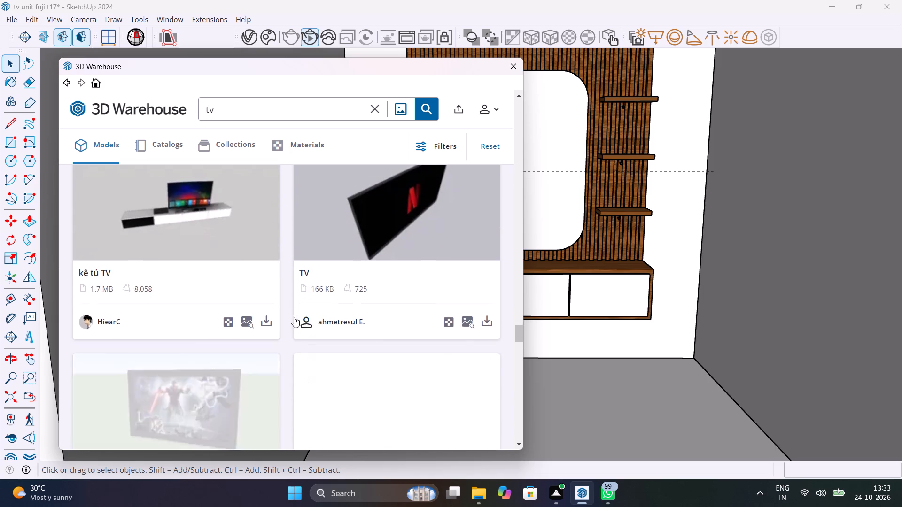
scroll(294, 317, down, 6)
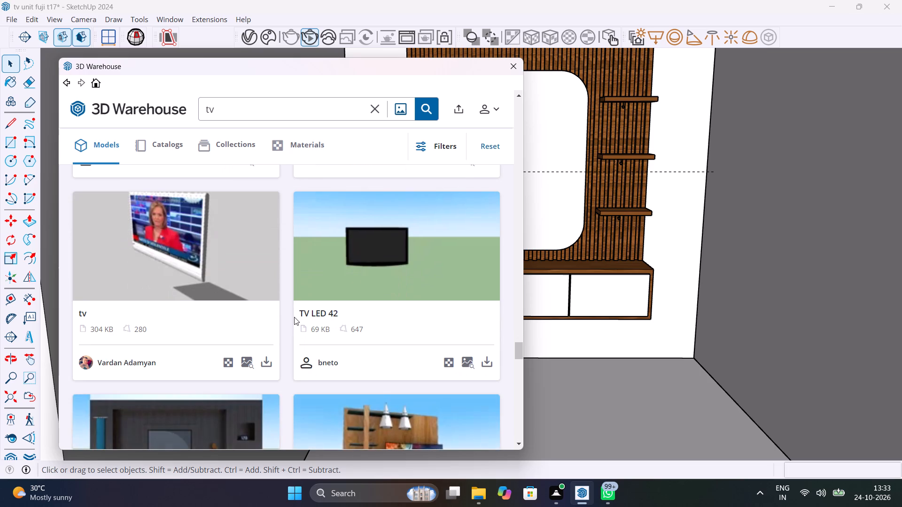
scroll(294, 317, down, 9)
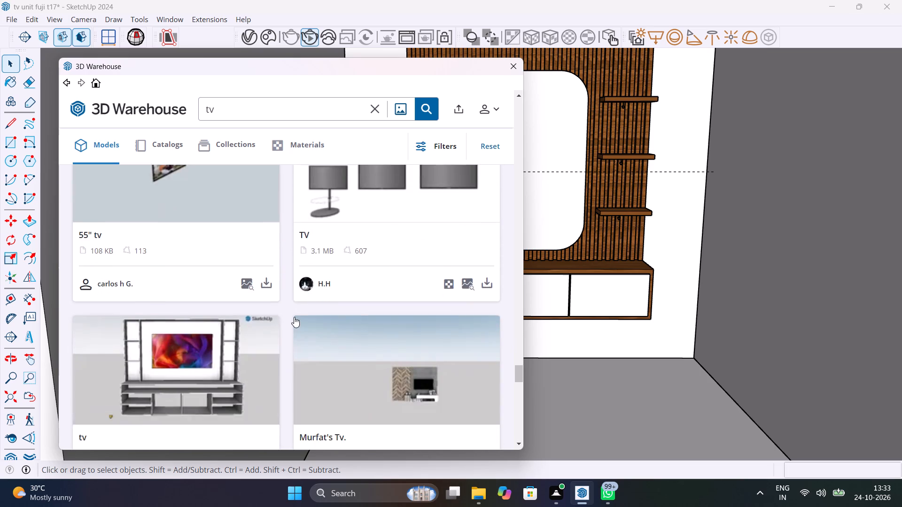
scroll(294, 317, down, 8)
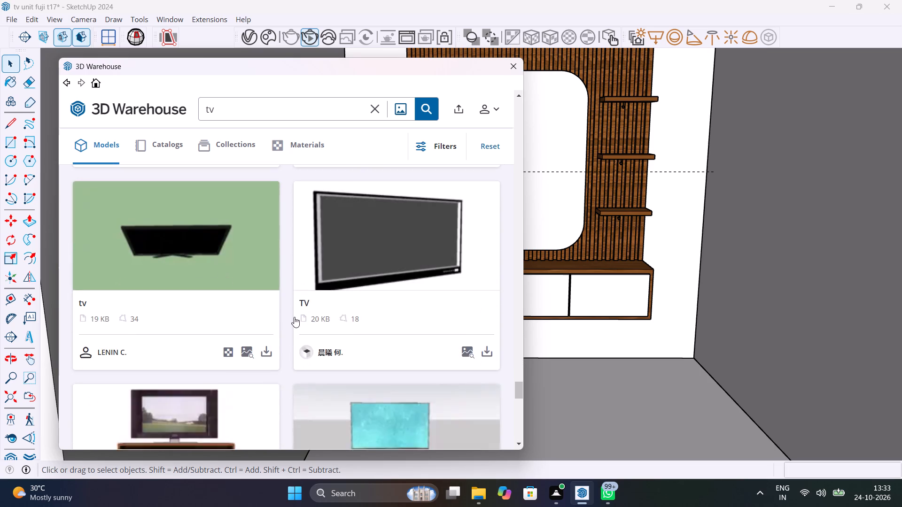
scroll(294, 317, down, 8)
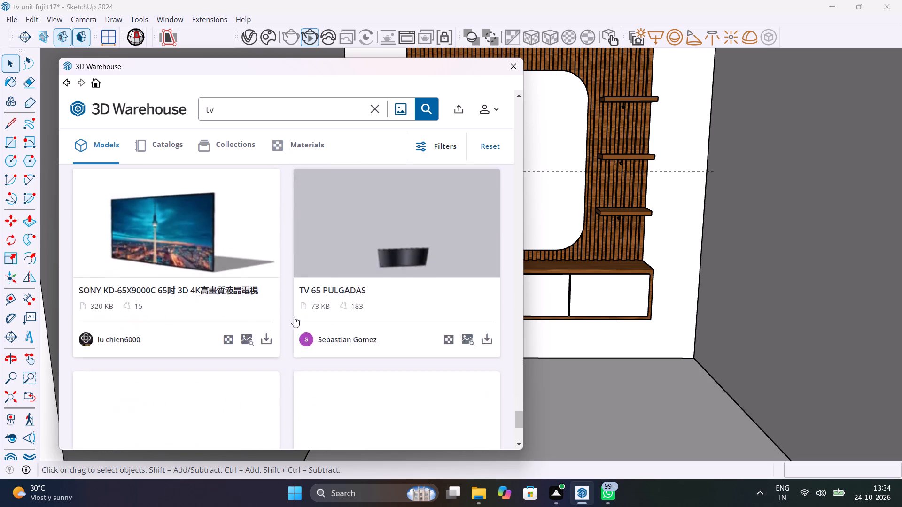
scroll(294, 317, down, 5)
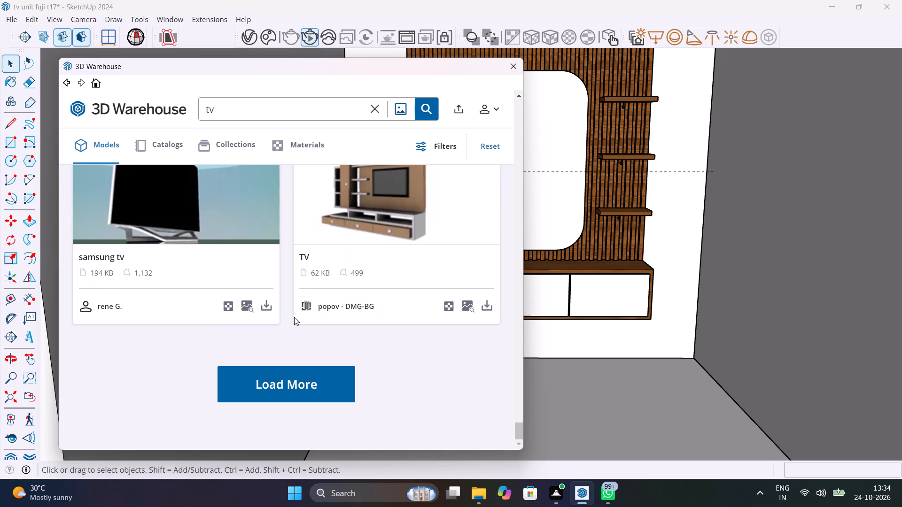
scroll(294, 317, down, 1)
Load more "tv" results and examine the additional models for a suitable flat-screen television.
click(304, 375)
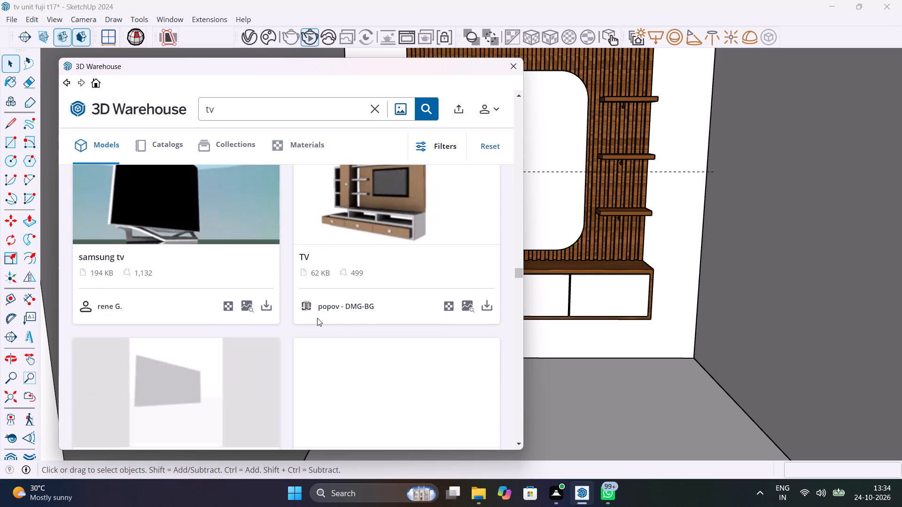
scroll(318, 315, down, 2)
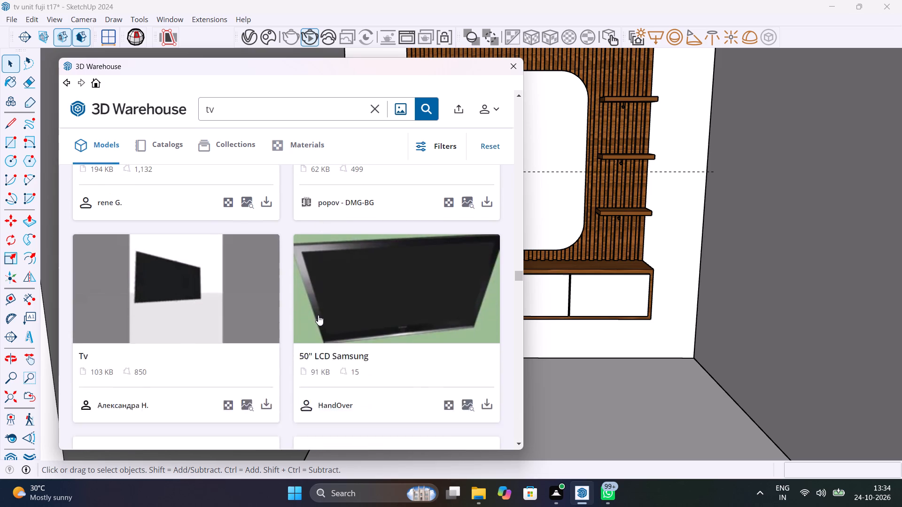
scroll(318, 315, down, 7)
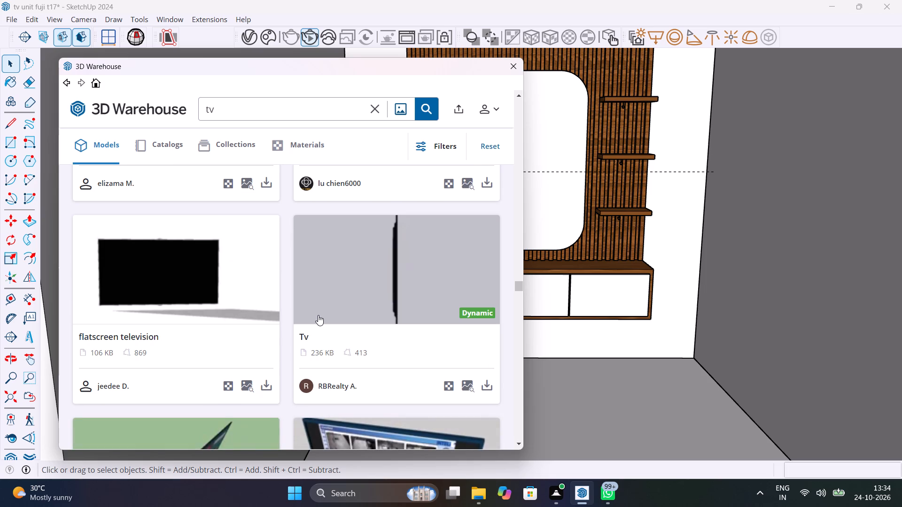
scroll(318, 315, down, 7)
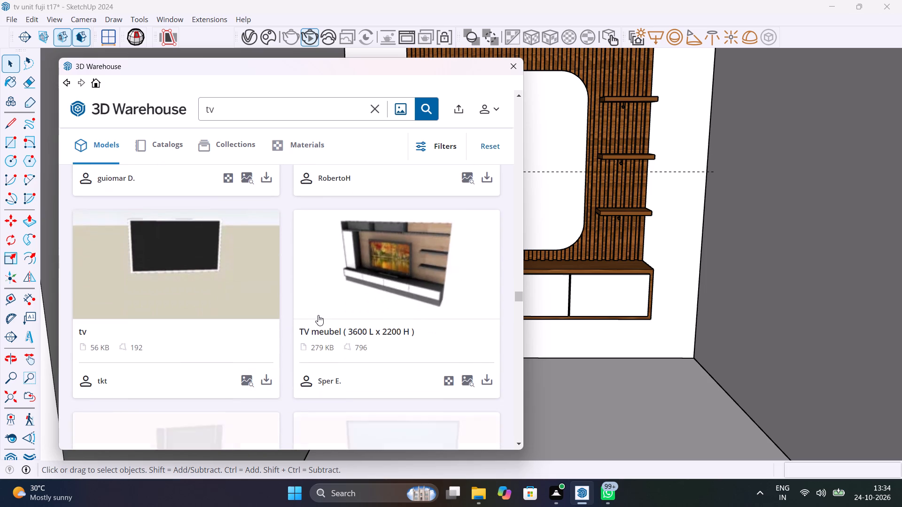
scroll(318, 315, down, 4)
scroll(318, 315, up, 10)
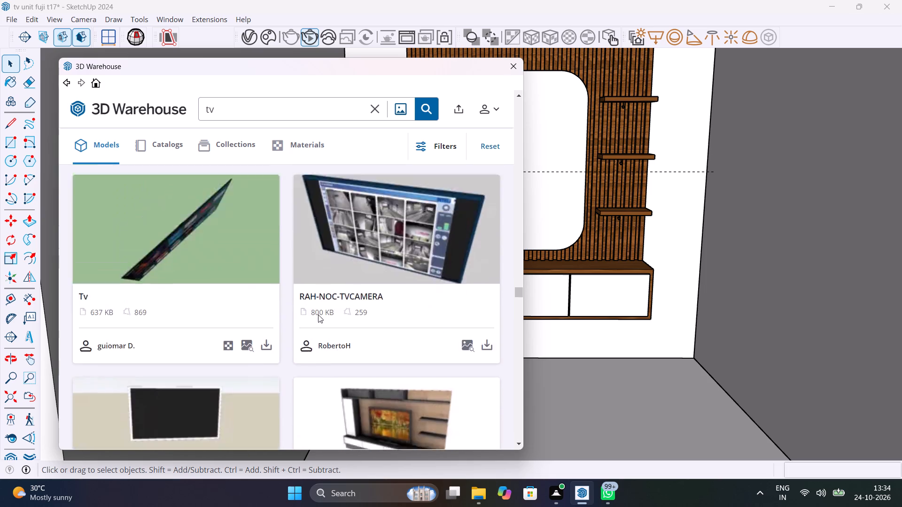
scroll(318, 315, up, 20)
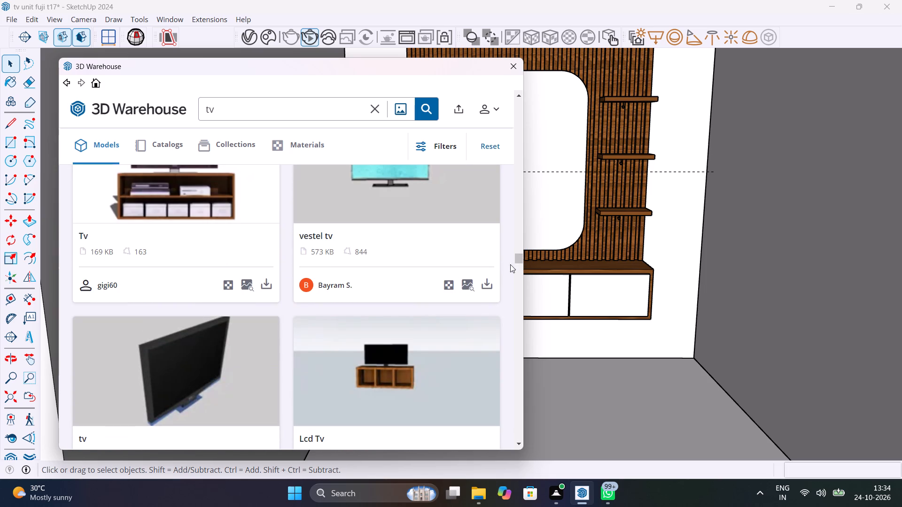
Browse back through the "tv" results and load the 109 KB black flat-screen "Tv" model into the scene.
drag(518, 262, 531, 149)
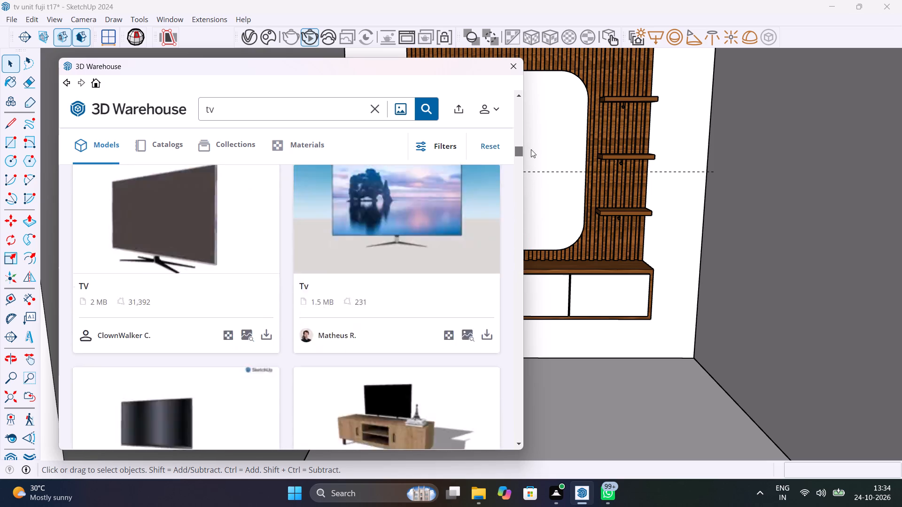
drag(531, 149, 564, 100)
scroll(458, 323, down, 4)
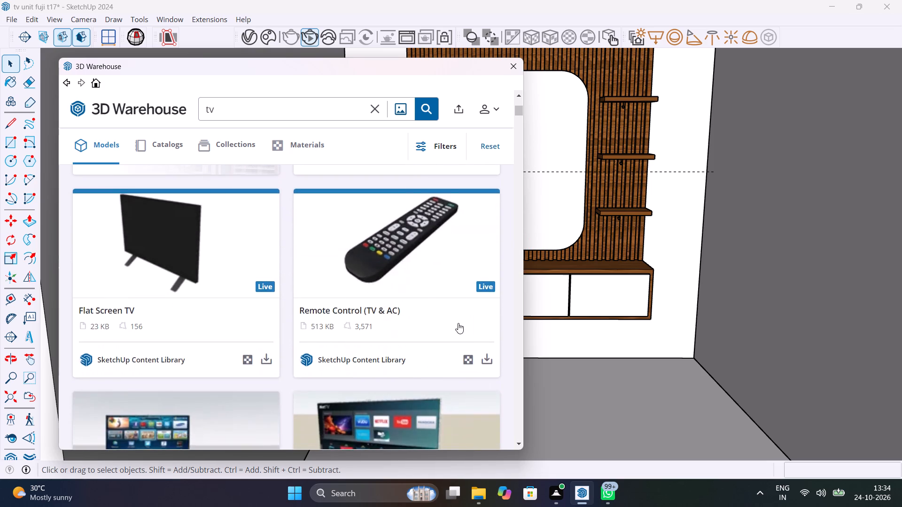
scroll(458, 323, down, 4)
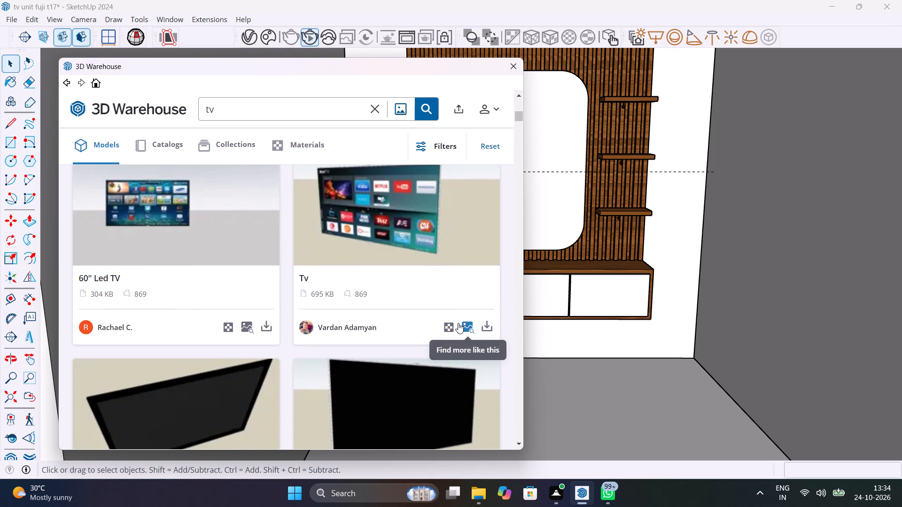
scroll(458, 323, down, 4)
scroll(458, 323, up, 4)
scroll(458, 323, down, 2)
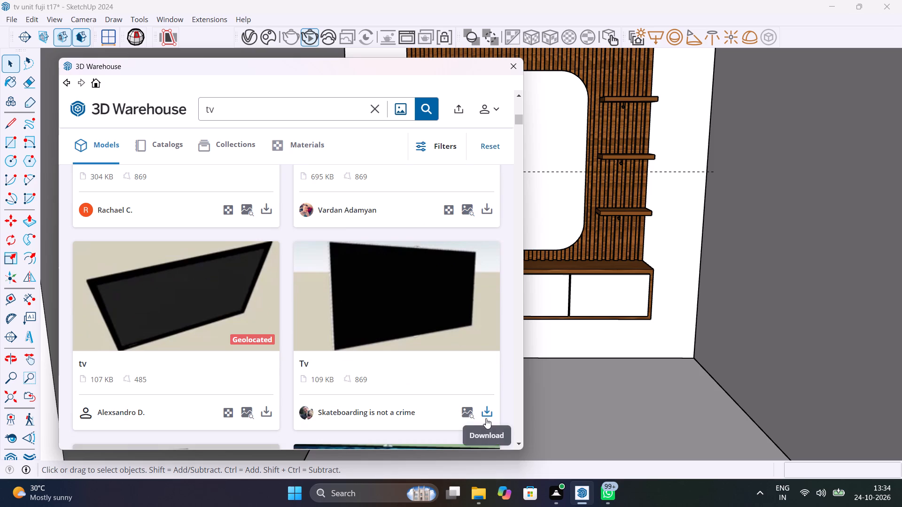
click(487, 417)
click(263, 270)
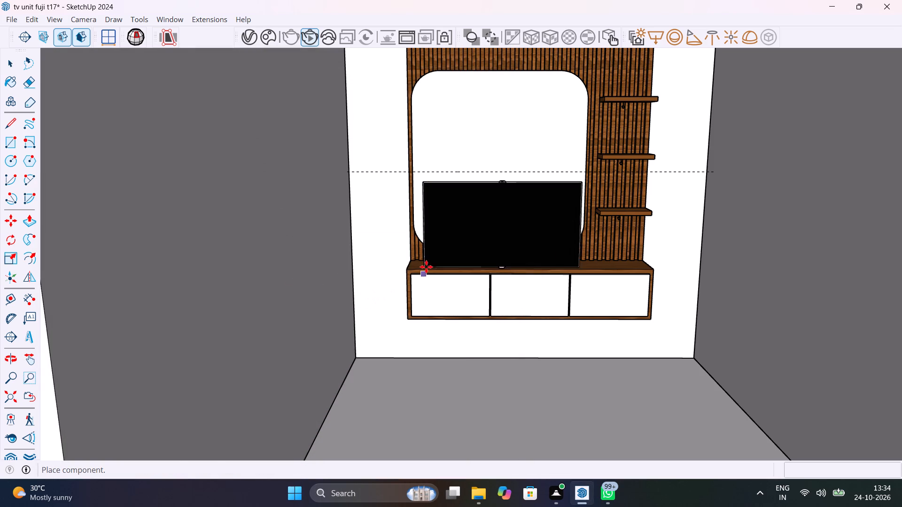
Place the television component on the room floor in front of the TV unit.
middle_drag(436, 269, 474, 284)
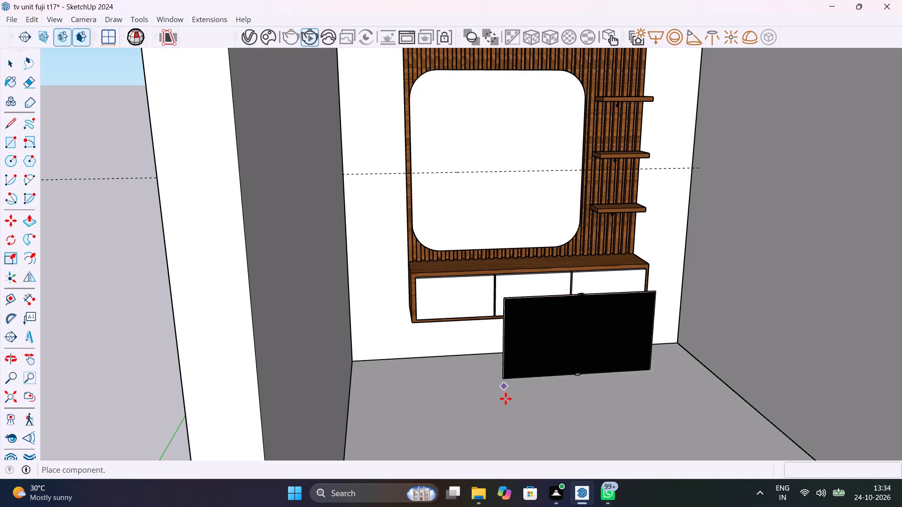
click(505, 423)
middle_drag(564, 396, 470, 368)
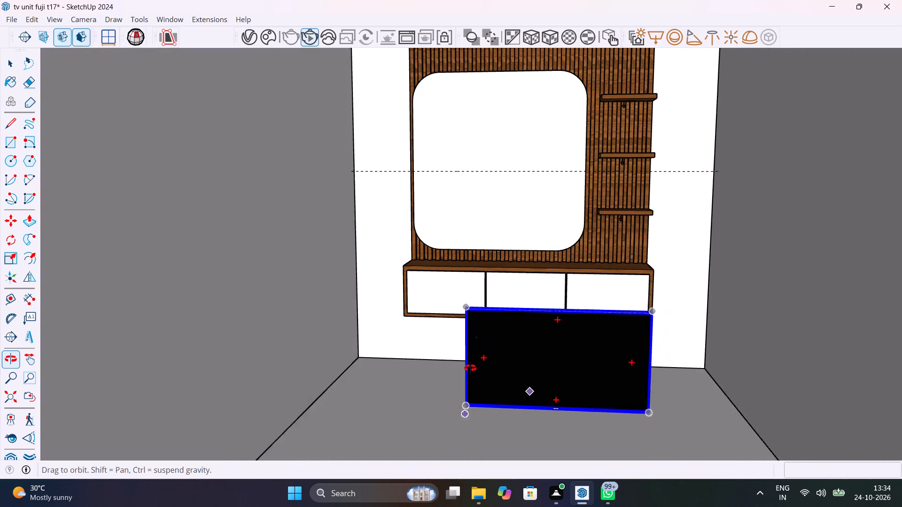
middle_drag(470, 368, 501, 386)
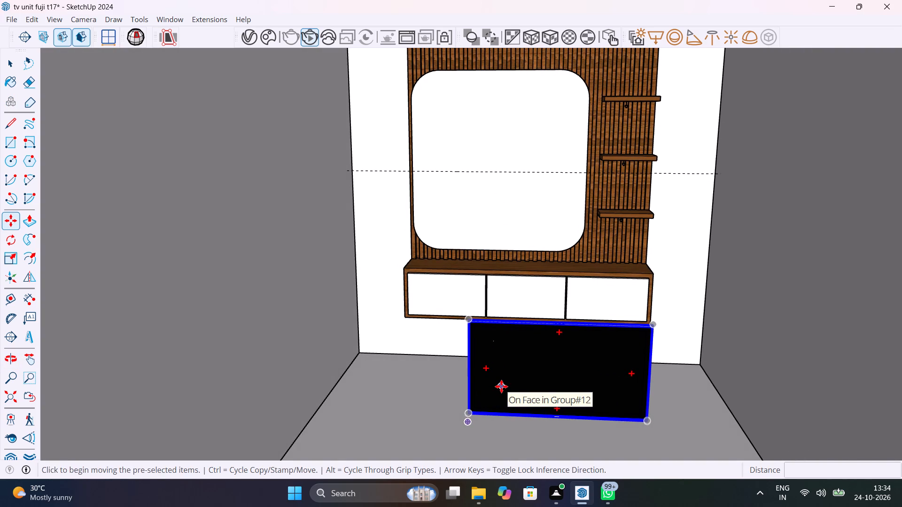
key(Escape)
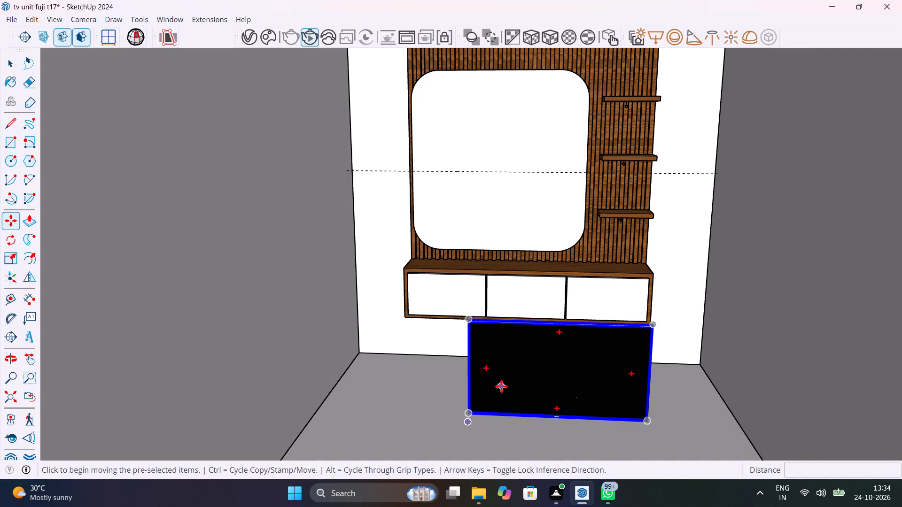
key(Escape)
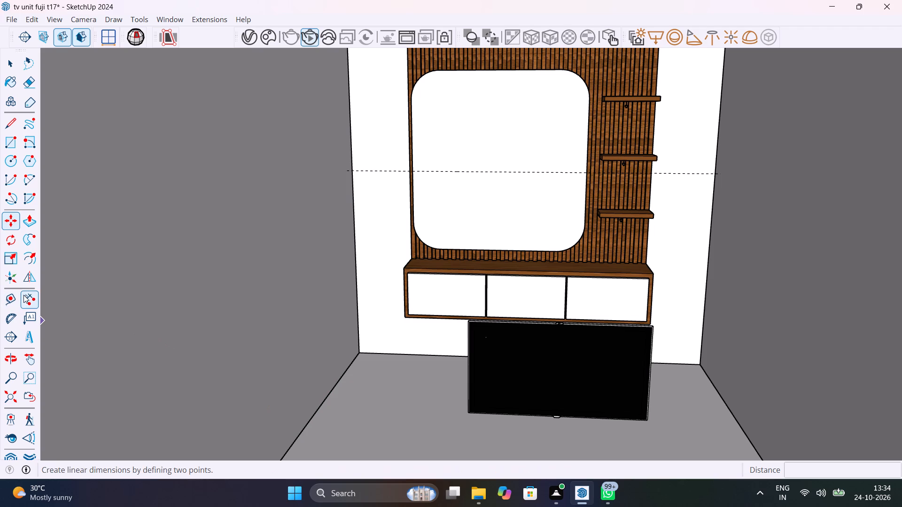
Measure the placed television's width along its bottom edge and its screen diagonal with the Dimension tool.
click(23, 295)
click(467, 411)
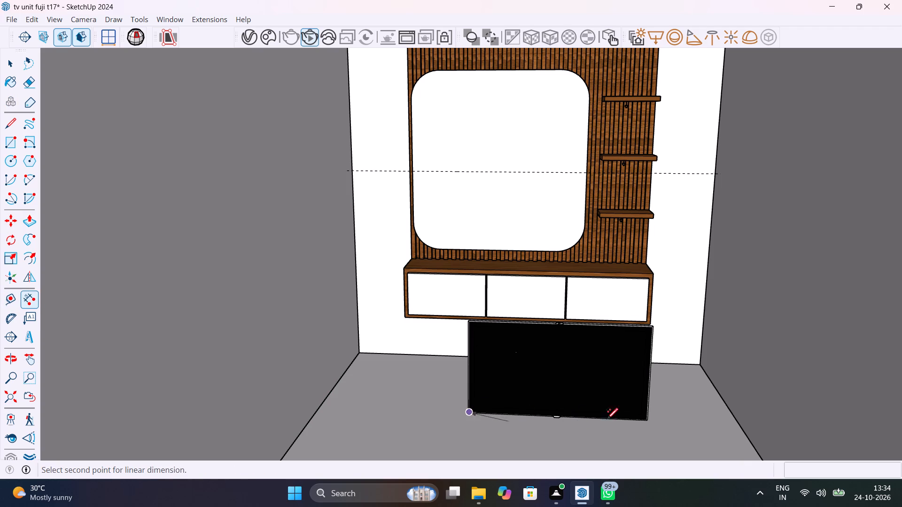
click(646, 418)
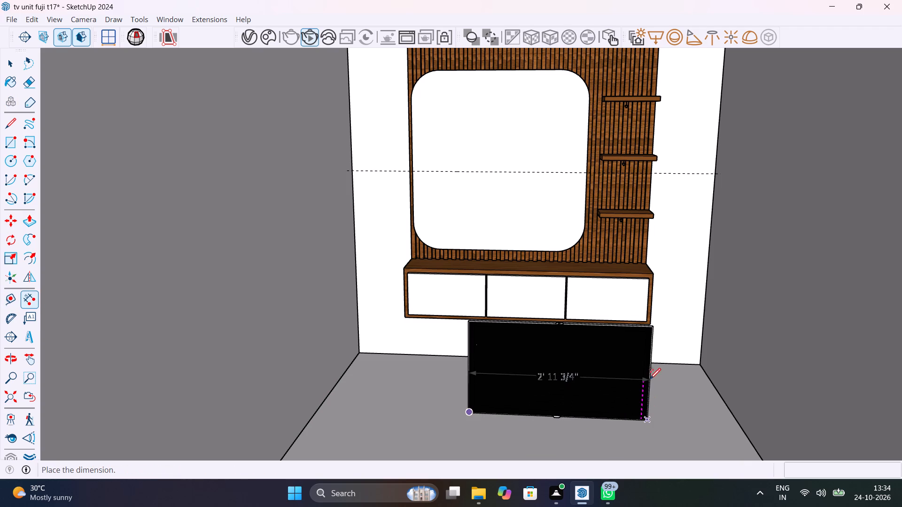
key(Escape)
click(651, 331)
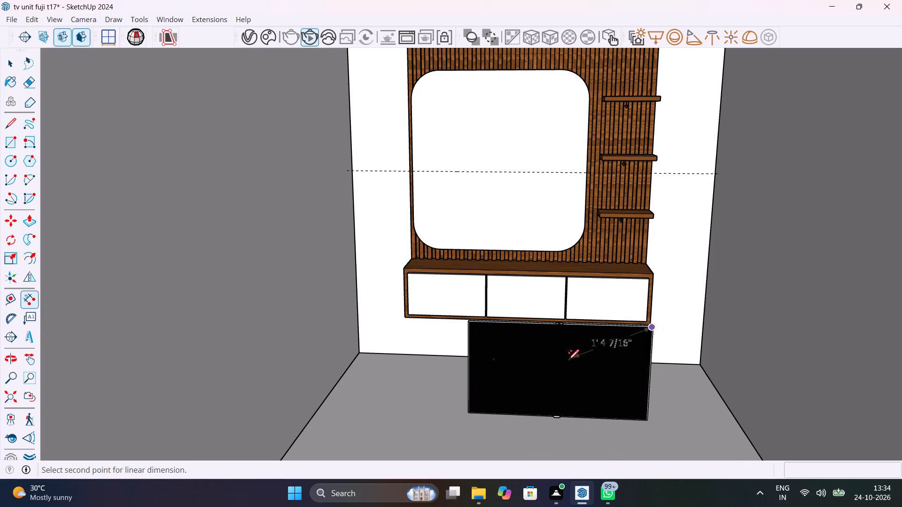
scroll(471, 410, up, 4)
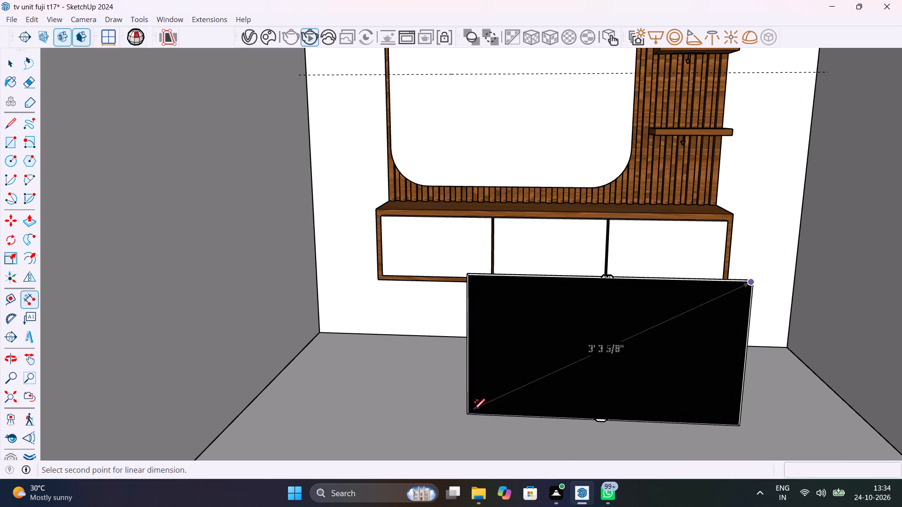
key(Escape)
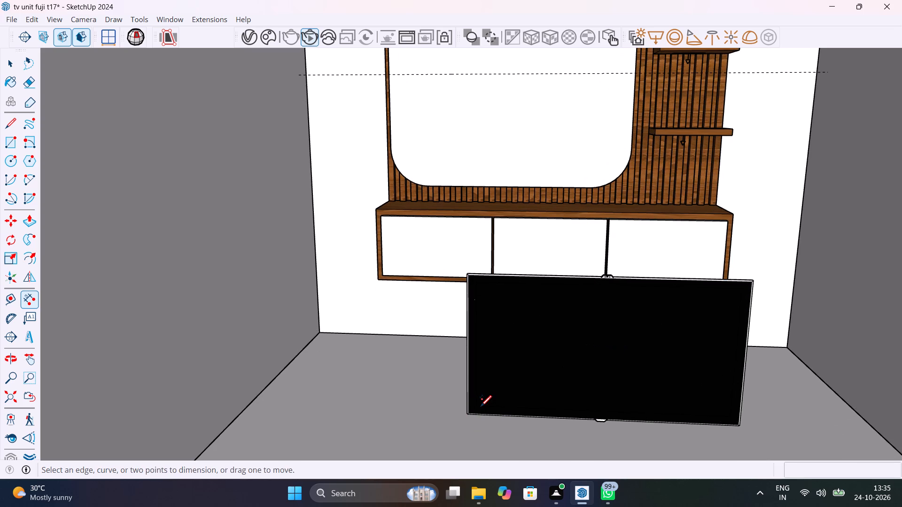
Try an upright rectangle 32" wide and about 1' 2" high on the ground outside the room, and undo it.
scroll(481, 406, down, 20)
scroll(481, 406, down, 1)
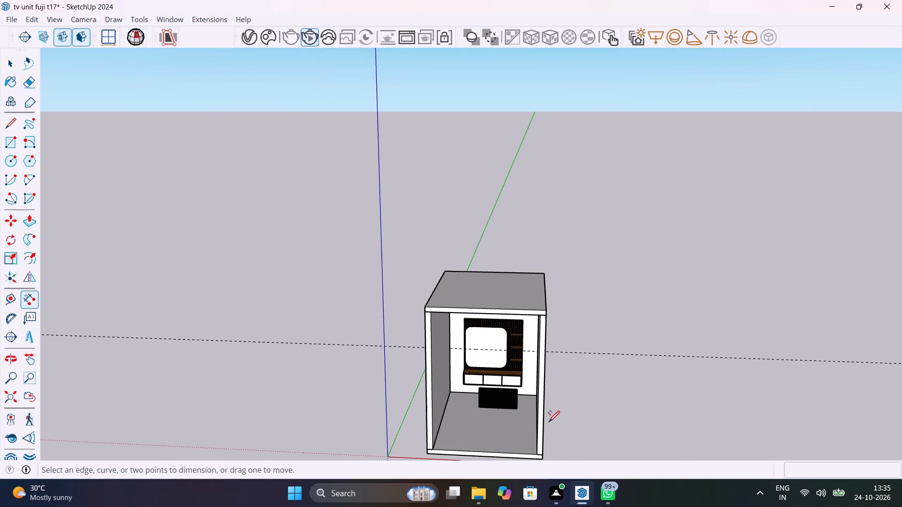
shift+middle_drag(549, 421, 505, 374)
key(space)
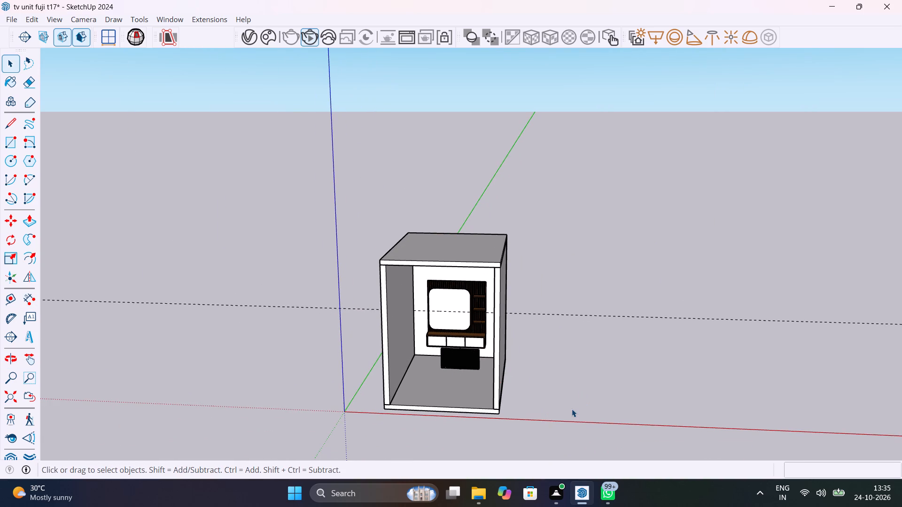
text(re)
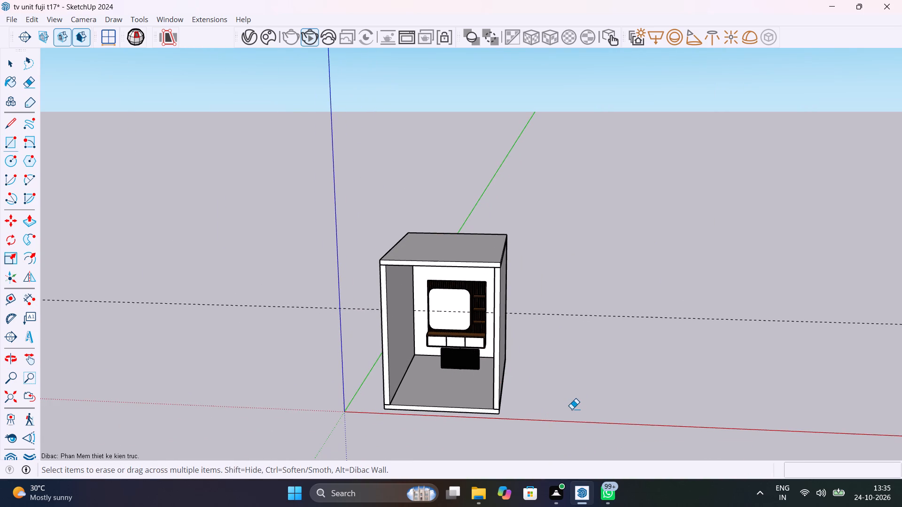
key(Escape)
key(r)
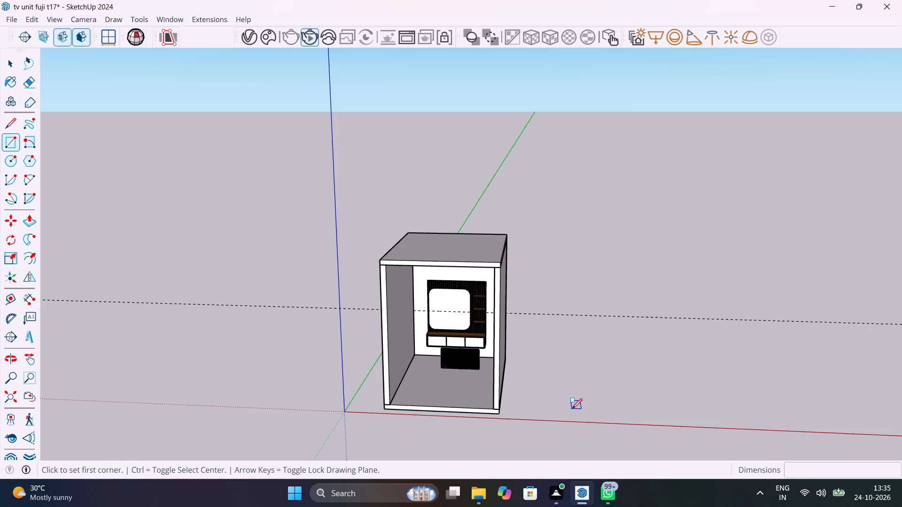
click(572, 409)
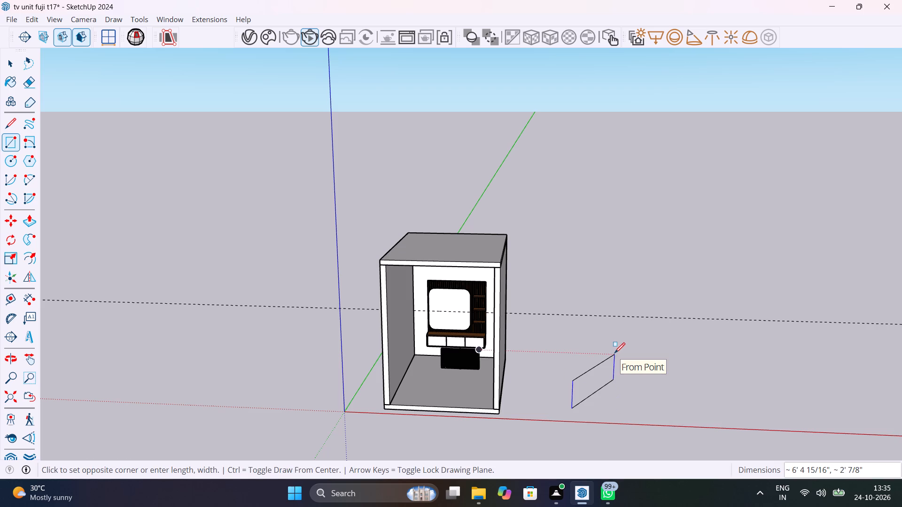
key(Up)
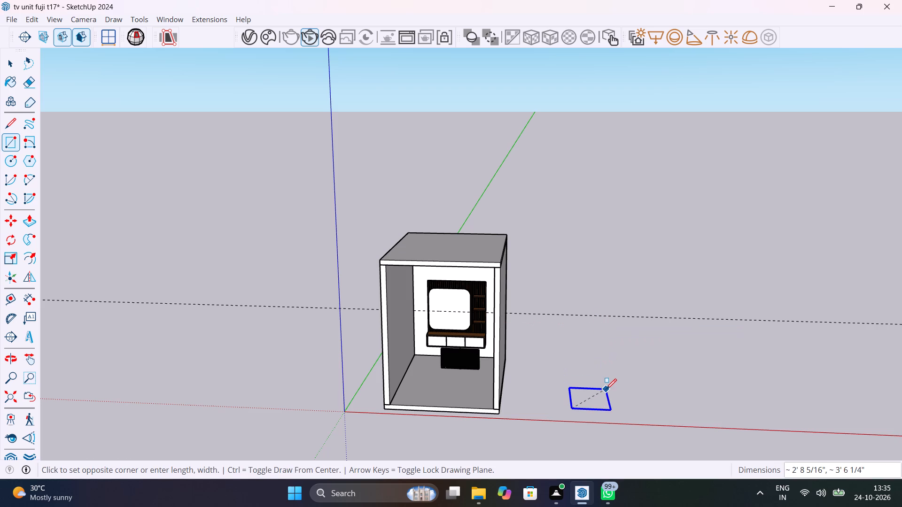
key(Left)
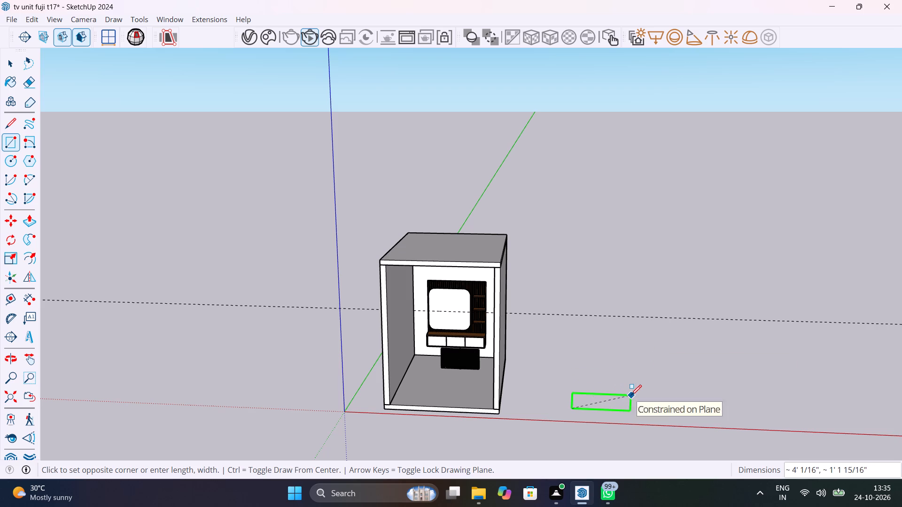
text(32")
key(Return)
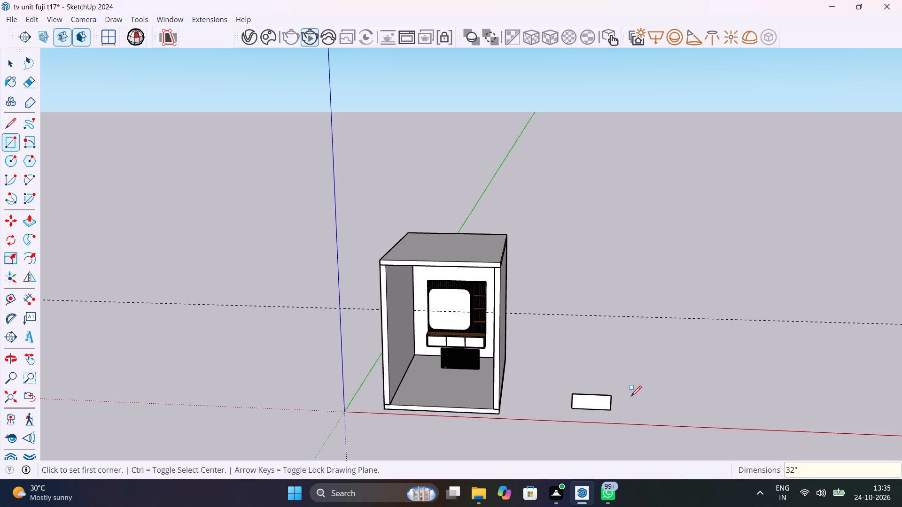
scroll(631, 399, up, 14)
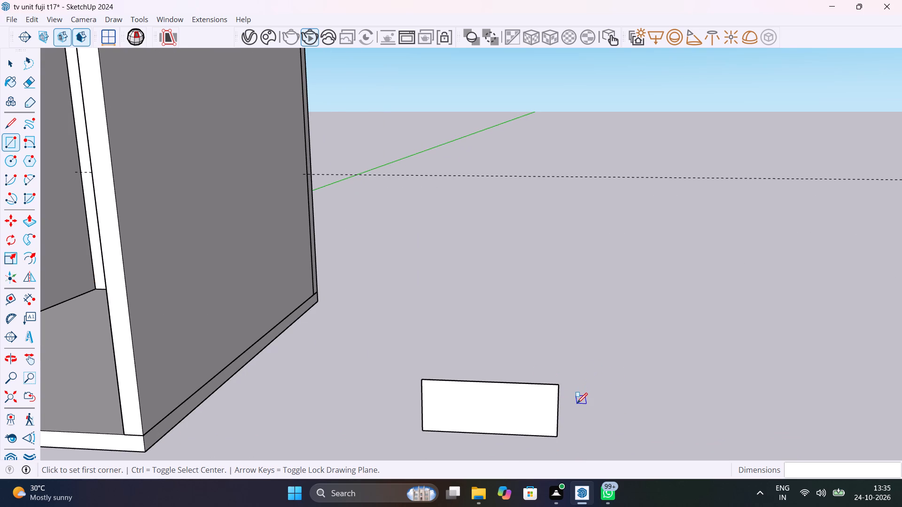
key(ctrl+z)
Draw an upright rectangle about 4' 10 3/4" wide and 5' 8 3/8" high outside the room, facing the front.
click(511, 395)
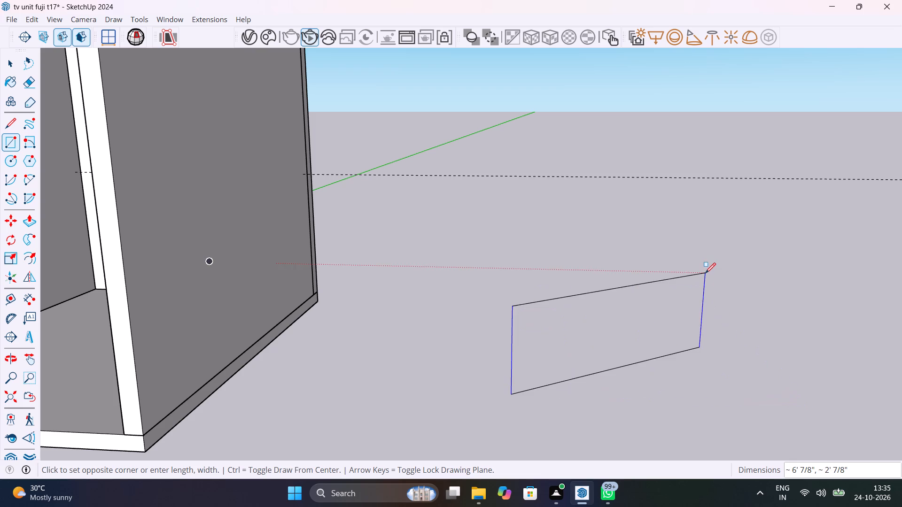
key(Up)
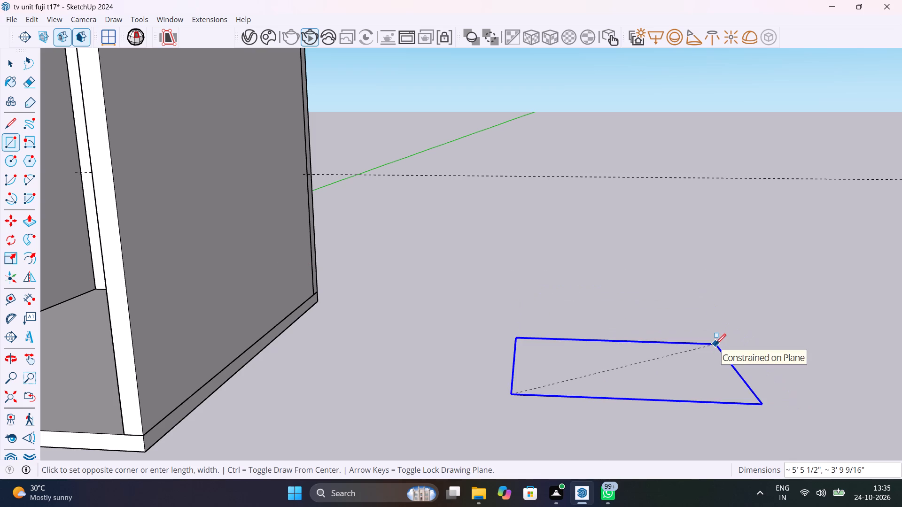
key(Left)
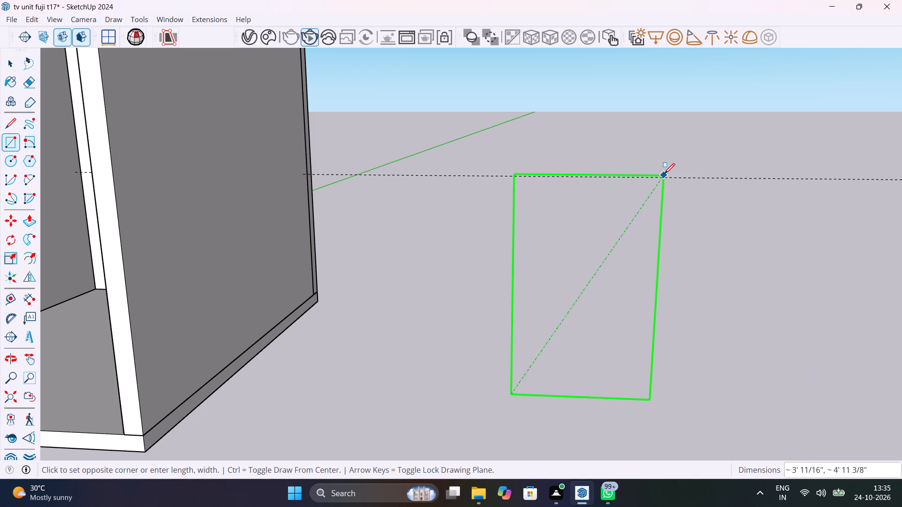
click(761, 139)
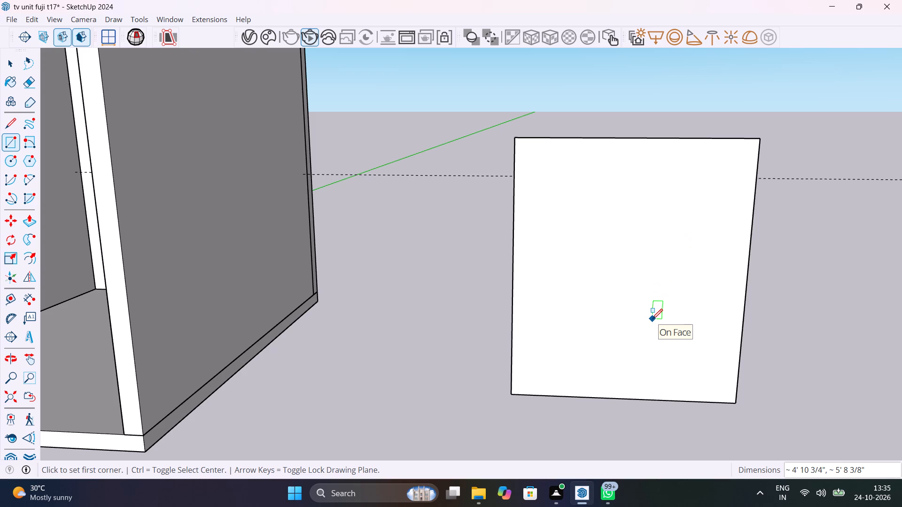
key(Escape)
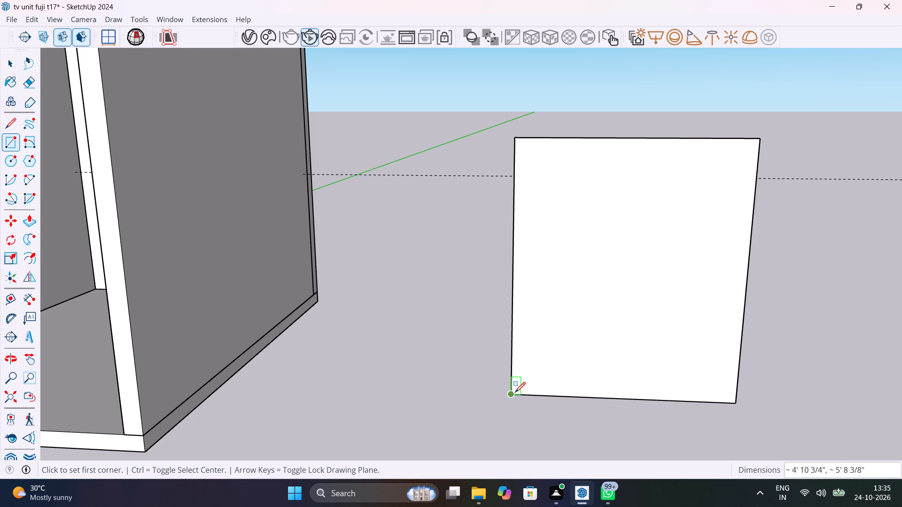
Draw a rectangle 32" wide and about 3' high on that face, starting at its lower-left corner.
click(515, 392)
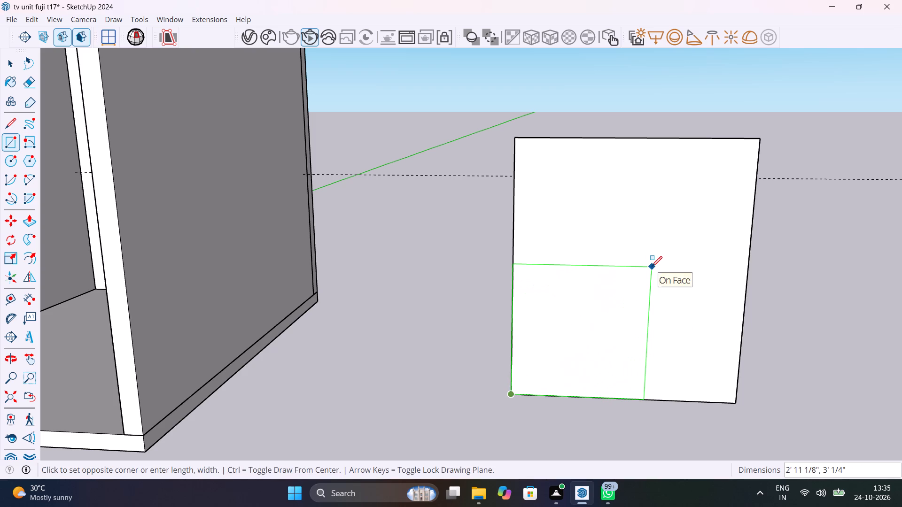
text(32")
key(Return)
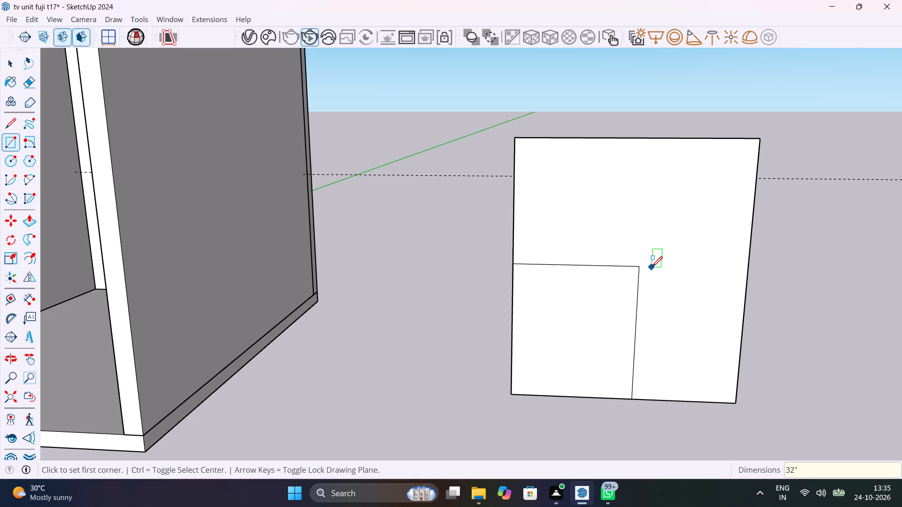
key(space)
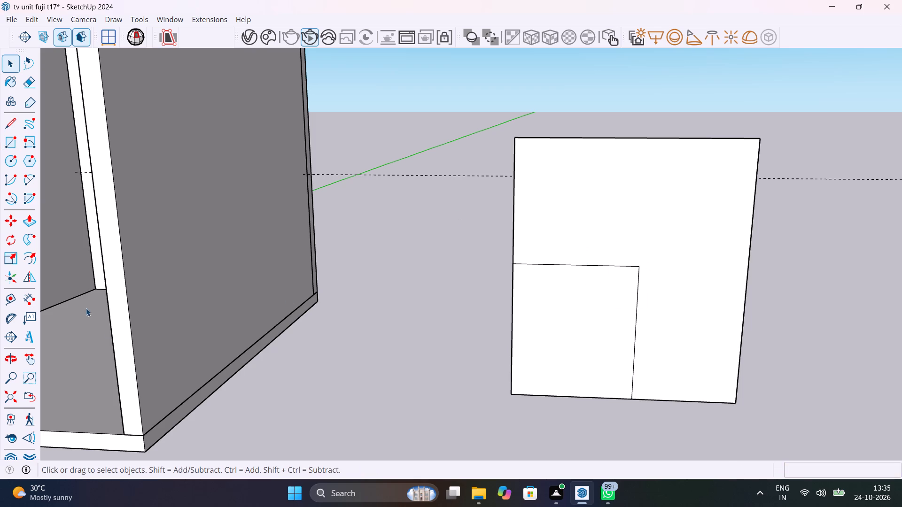
Measure the height of the 32" wide rectangle with the Dimension tool.
click(26, 299)
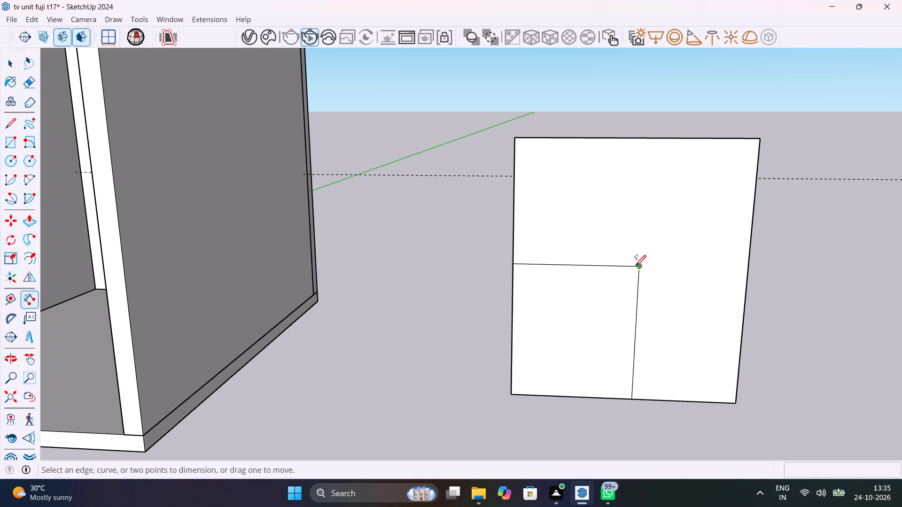
click(638, 268)
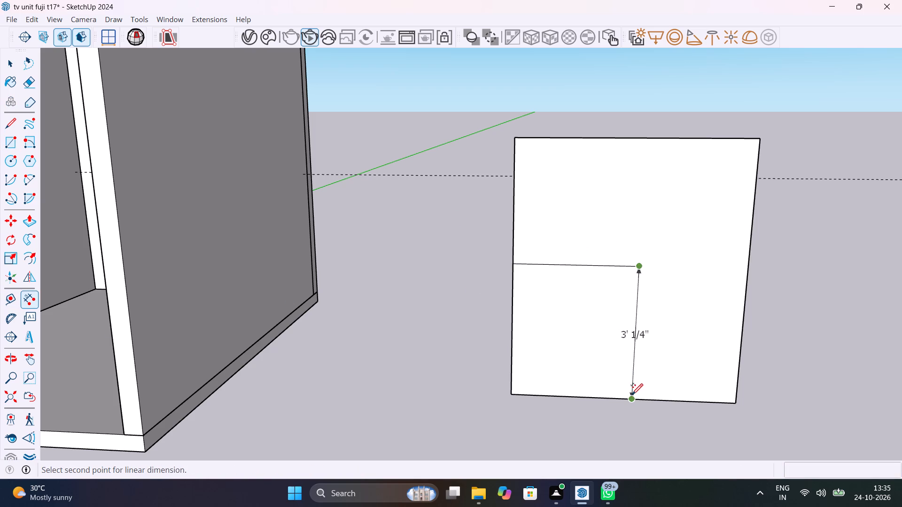
key(Escape)
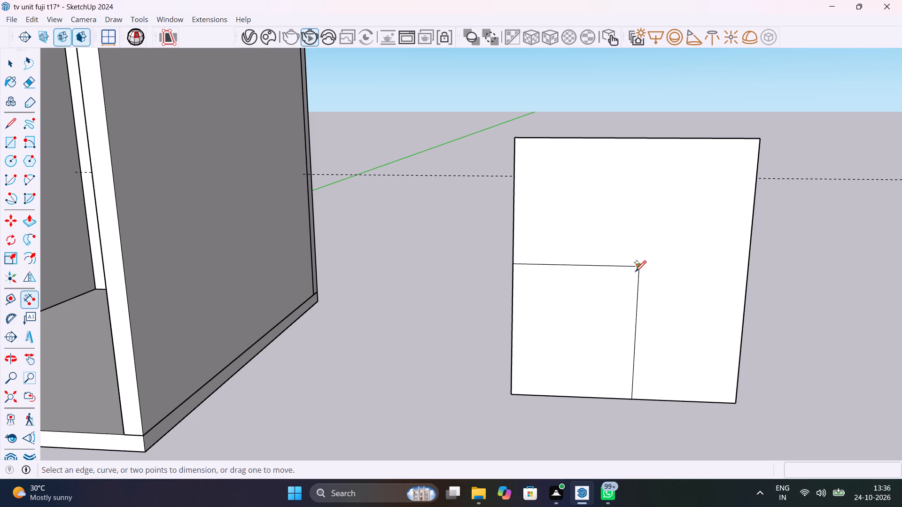
Delete the reference rectangles drawn outside the room, including the leftover top edge.
click(639, 264)
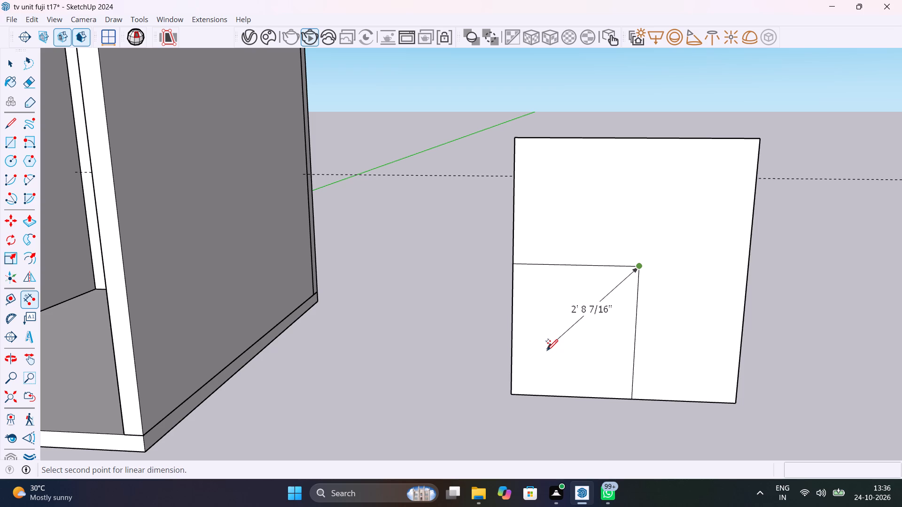
key(Escape)
scroll(547, 350, down, 6)
scroll(590, 349, down, 5)
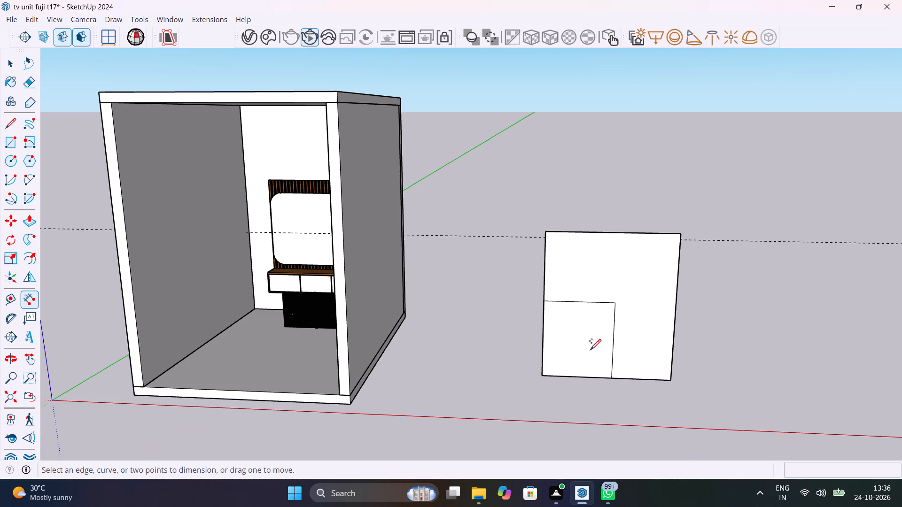
key(space)
drag(734, 417, 733, 411)
drag(501, 195, 516, 303)
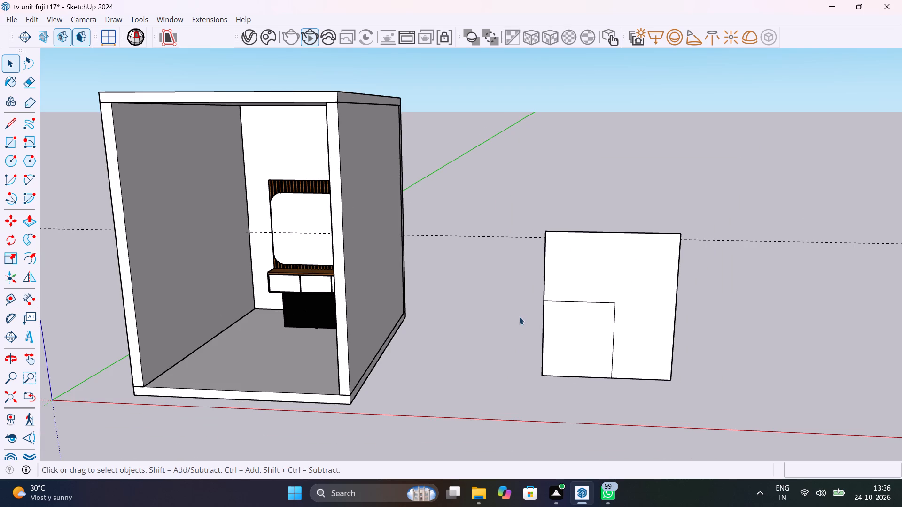
drag(703, 404, 528, 240)
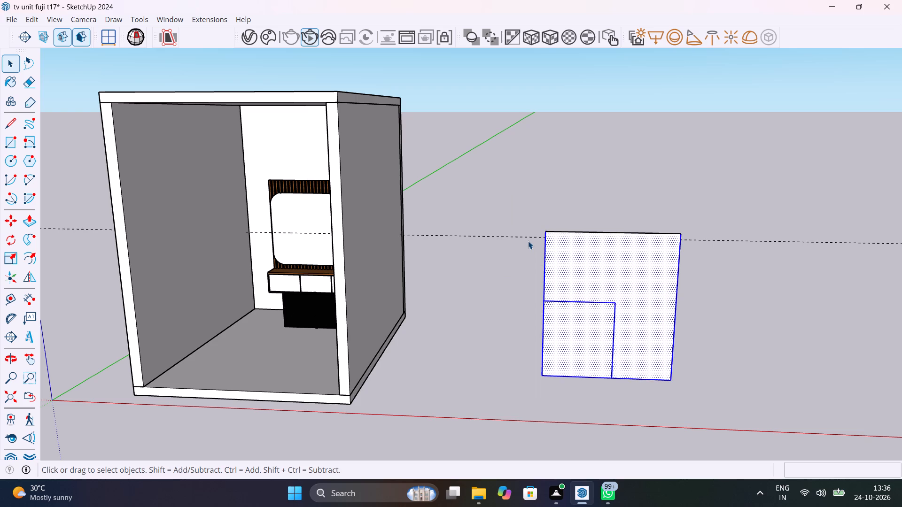
key(Delete)
drag(780, 337, 728, 273)
drag(495, 183, 619, 346)
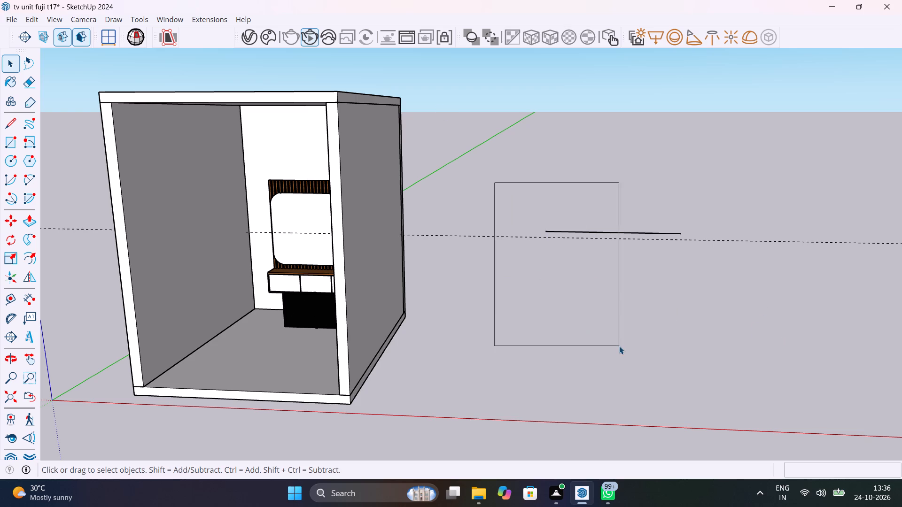
drag(619, 346, 844, 355)
key(Delete)
Scale the imported TV uniformly to 32" from its upper corner, keeping the opposite lower corner fixed.
middle_drag(547, 338, 635, 337)
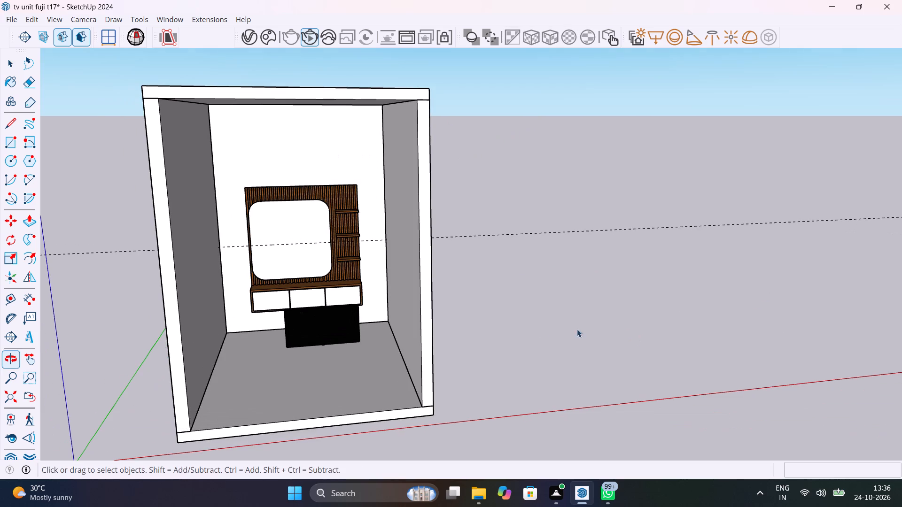
scroll(311, 330, up, 6)
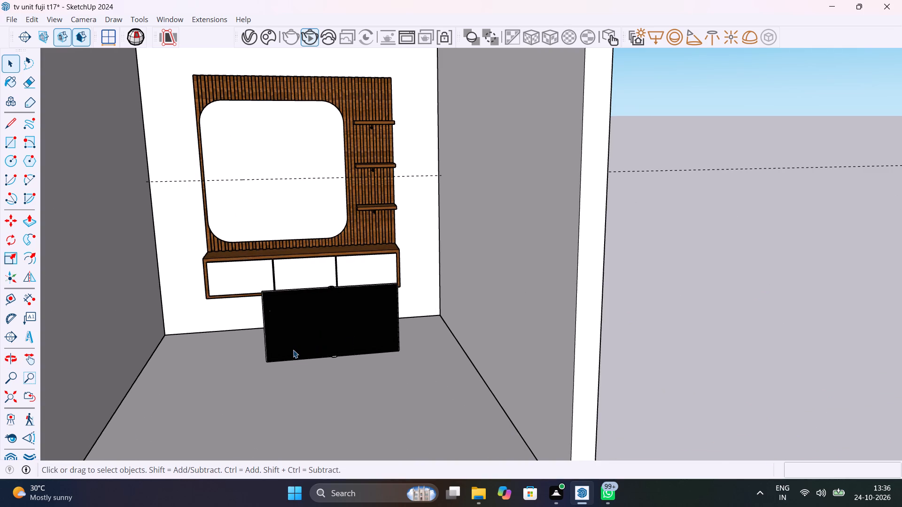
scroll(293, 349, up, 4)
middle_drag(348, 361, 353, 404)
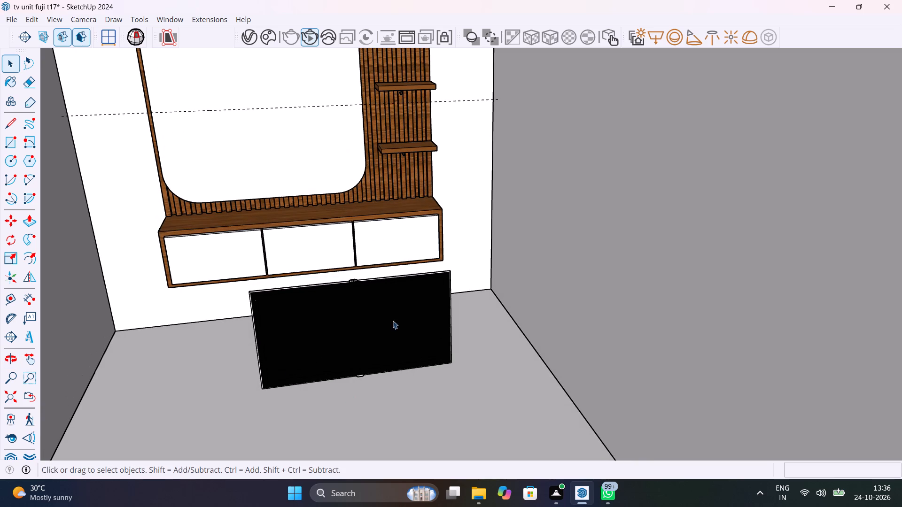
click(418, 304)
key(s)
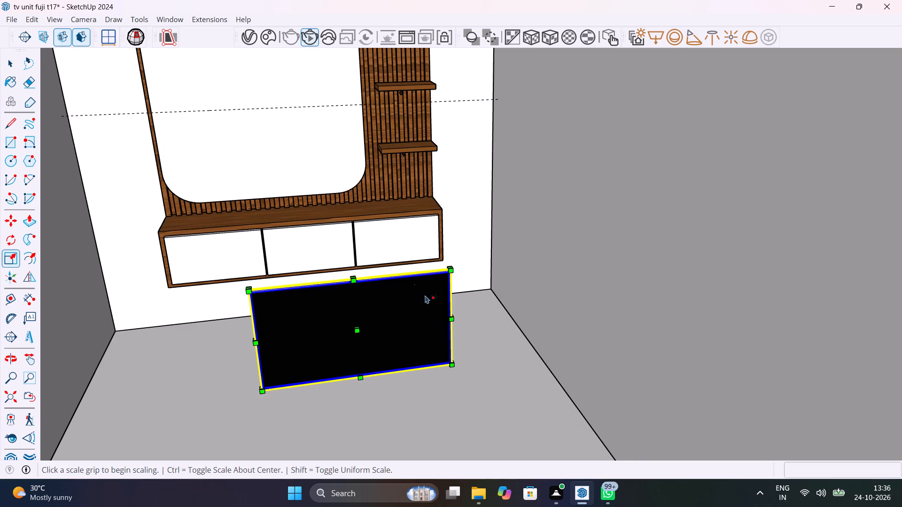
click(450, 269)
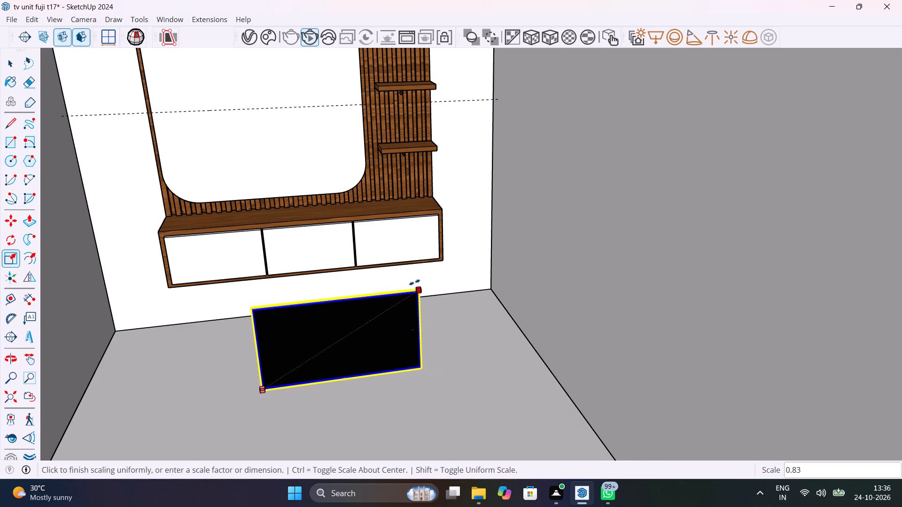
key(3)
text(2")
key(Return)
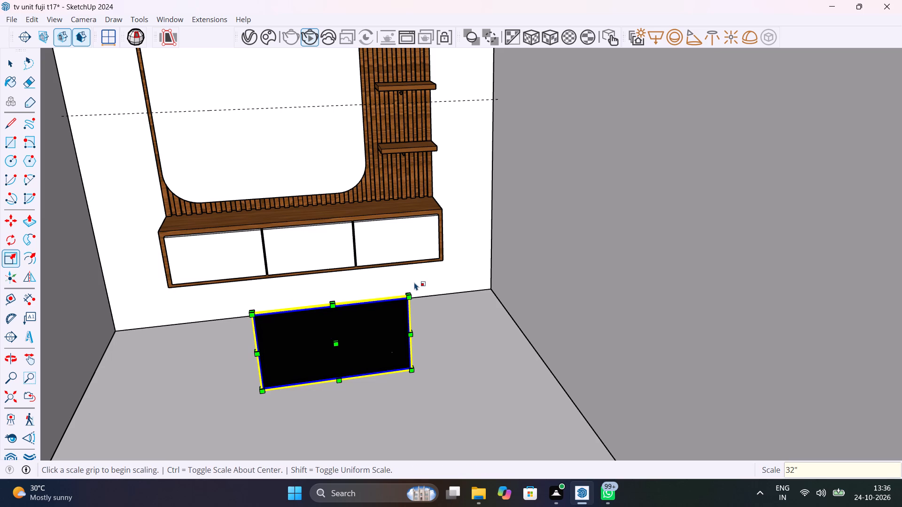
key(space)
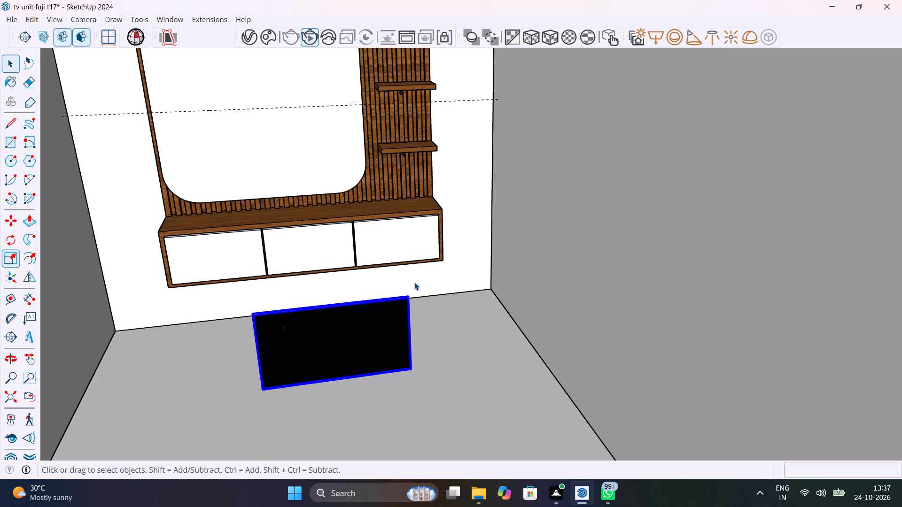
scroll(414, 283, down, 5)
middle_drag(412, 304, 396, 278)
click(711, 289)
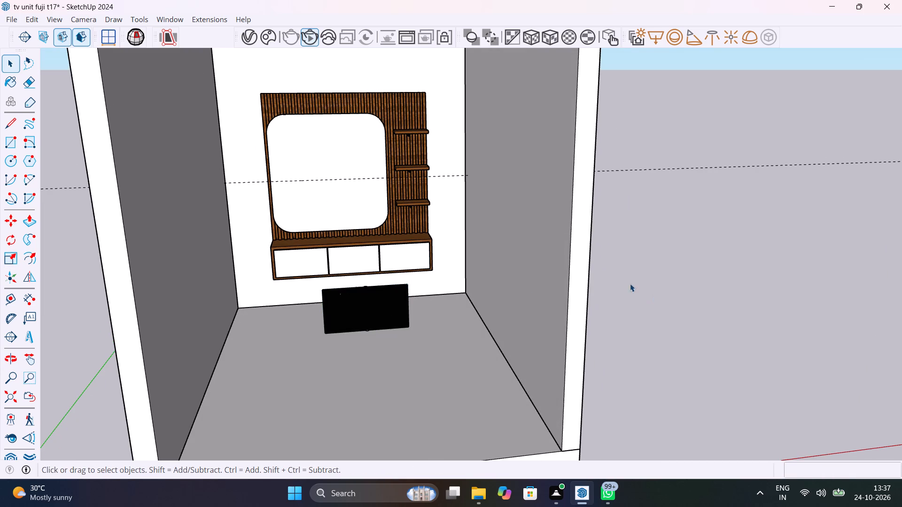
Hide the room's left side wall group to open up a side view of the TV unit.
scroll(365, 288, up, 5)
middle_drag(370, 318, 360, 286)
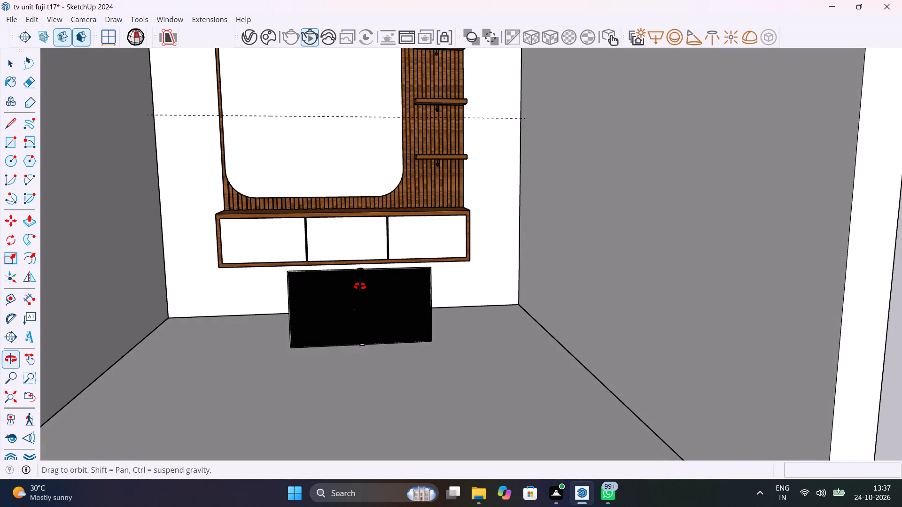
middle_drag(360, 286, 451, 342)
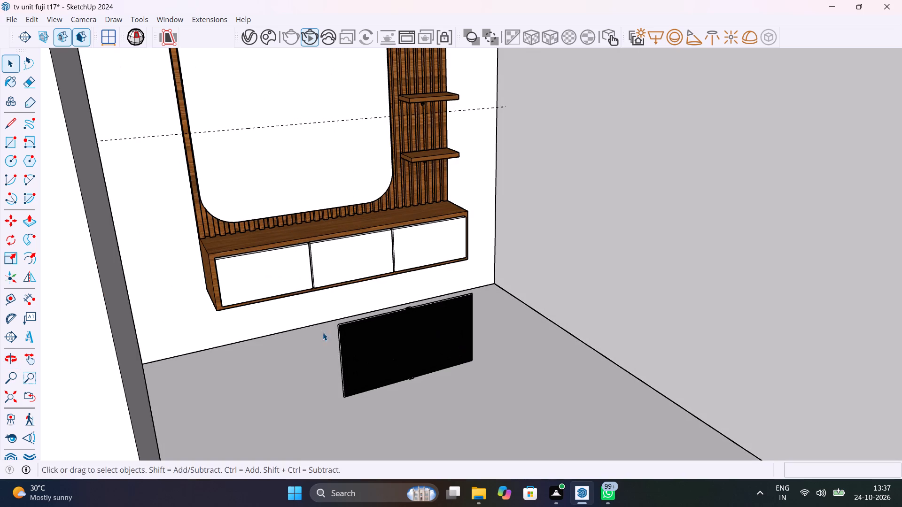
click(68, 373)
right_click(68, 373)
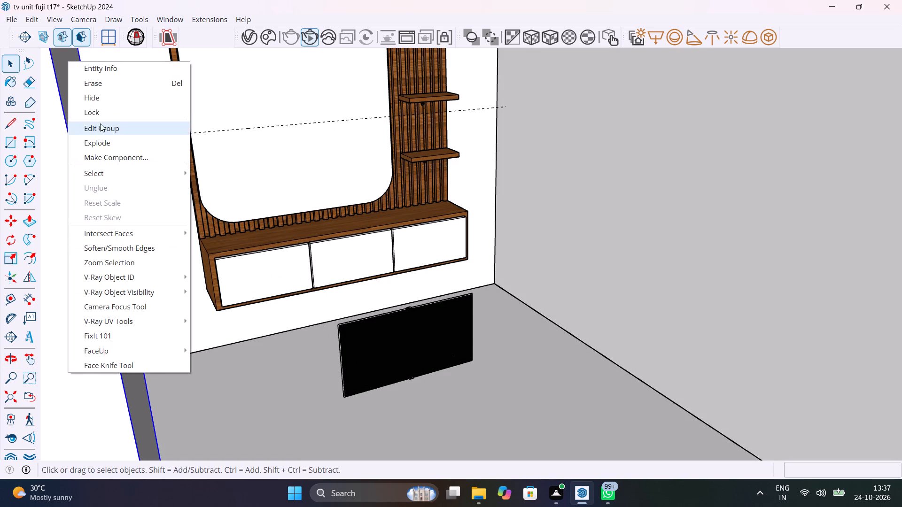
click(108, 97)
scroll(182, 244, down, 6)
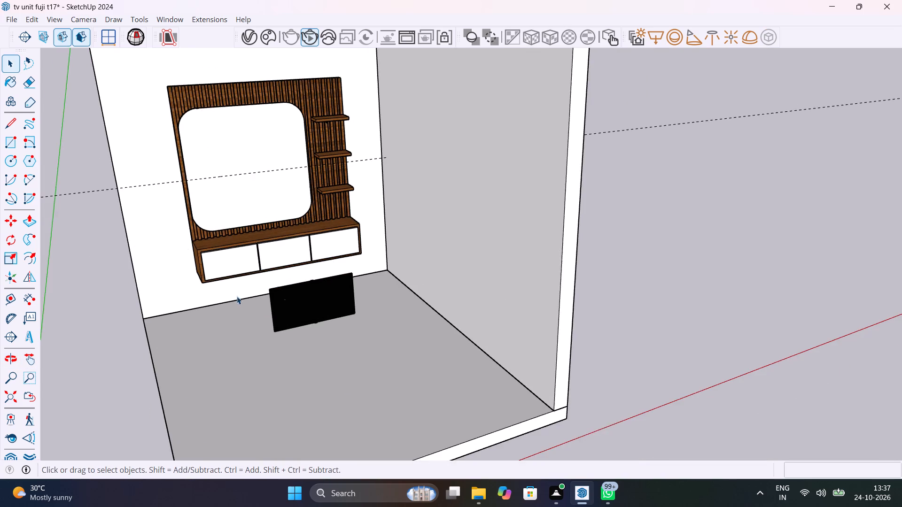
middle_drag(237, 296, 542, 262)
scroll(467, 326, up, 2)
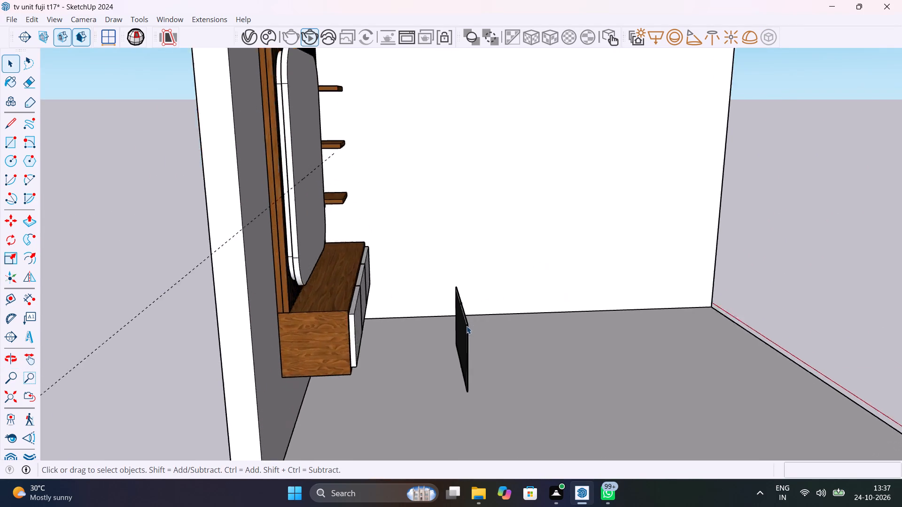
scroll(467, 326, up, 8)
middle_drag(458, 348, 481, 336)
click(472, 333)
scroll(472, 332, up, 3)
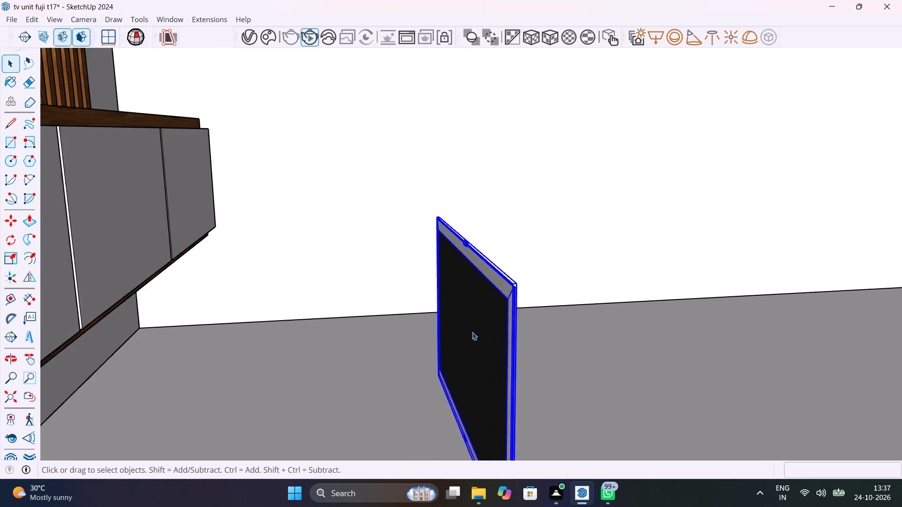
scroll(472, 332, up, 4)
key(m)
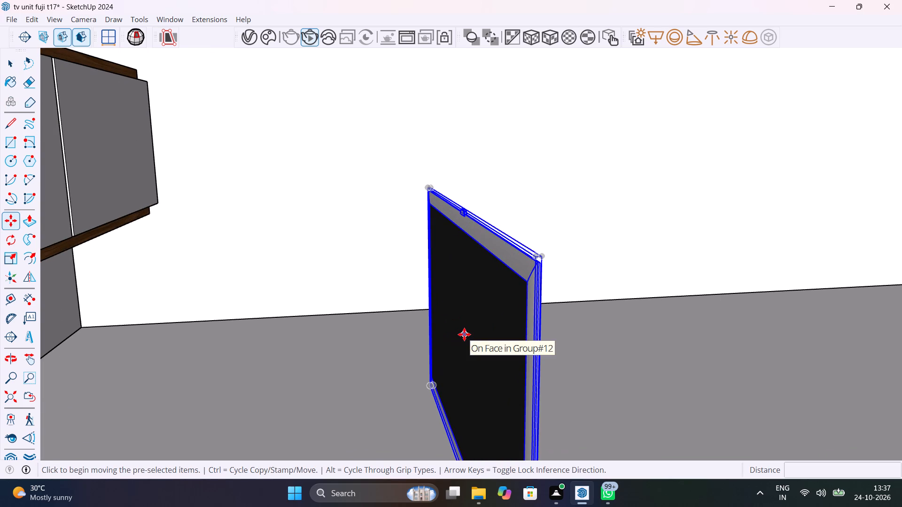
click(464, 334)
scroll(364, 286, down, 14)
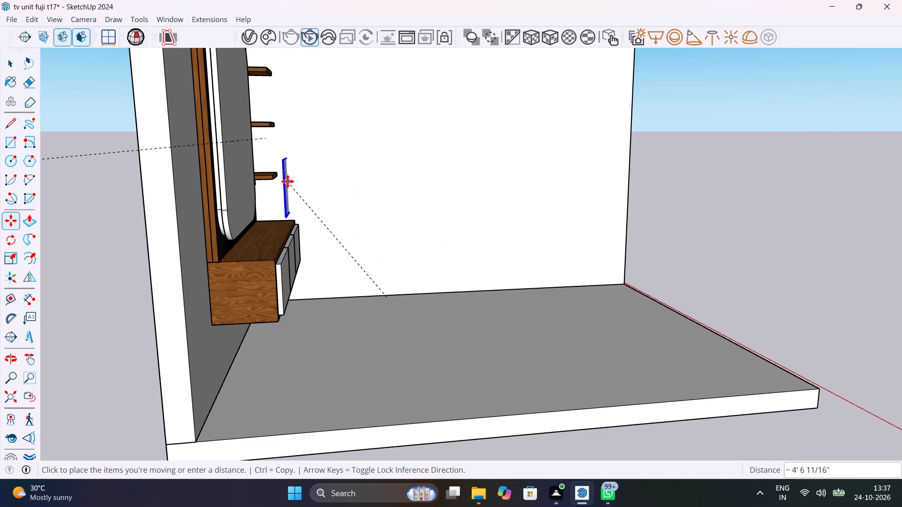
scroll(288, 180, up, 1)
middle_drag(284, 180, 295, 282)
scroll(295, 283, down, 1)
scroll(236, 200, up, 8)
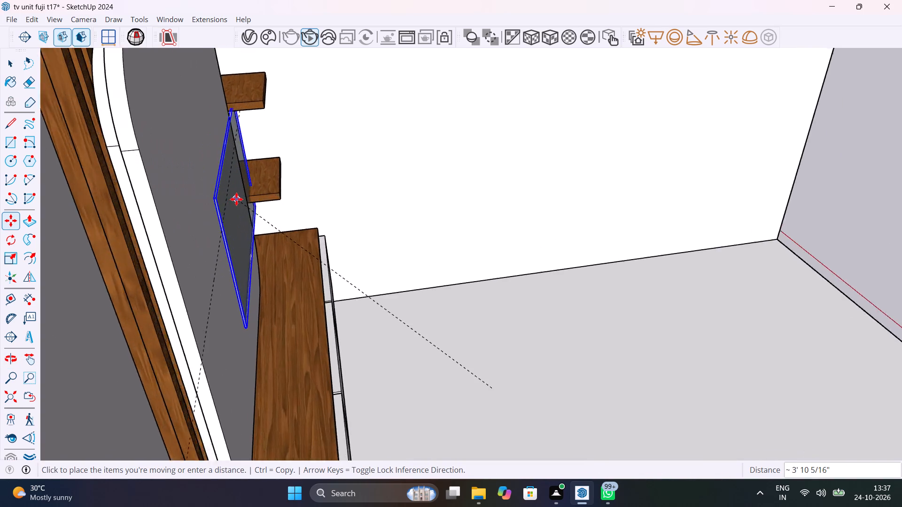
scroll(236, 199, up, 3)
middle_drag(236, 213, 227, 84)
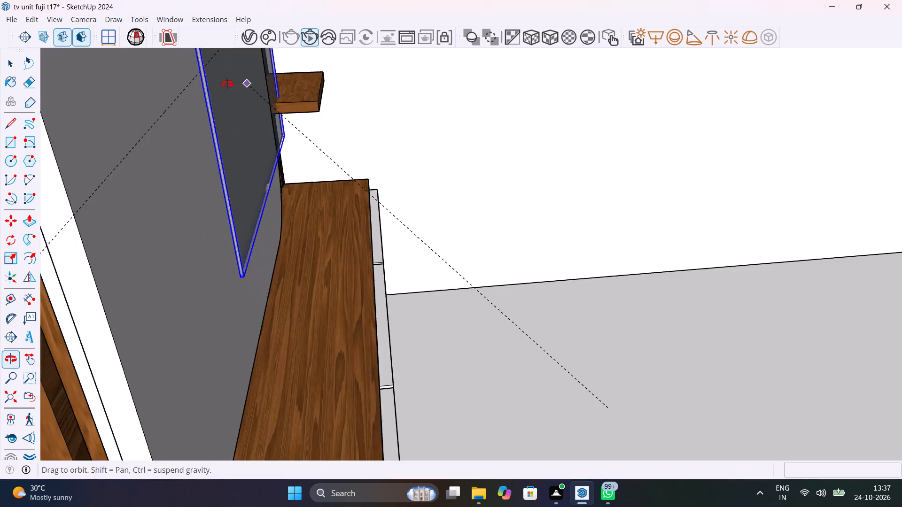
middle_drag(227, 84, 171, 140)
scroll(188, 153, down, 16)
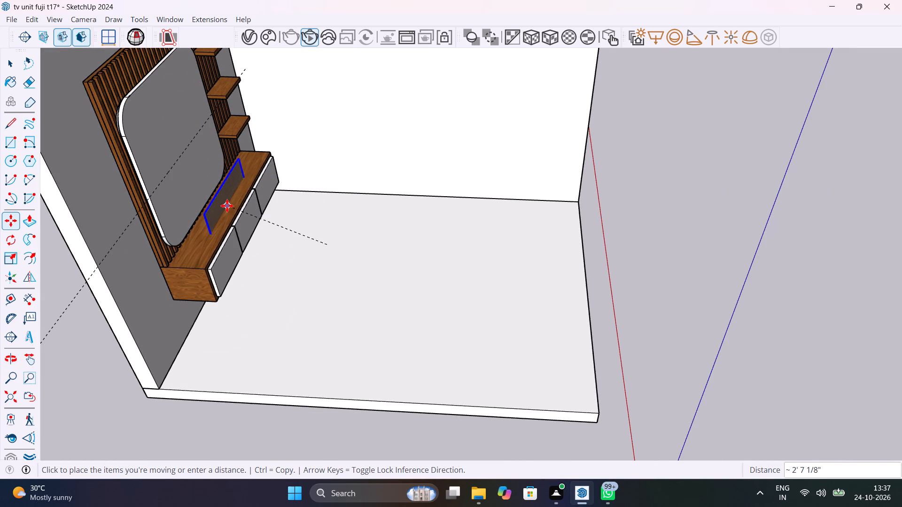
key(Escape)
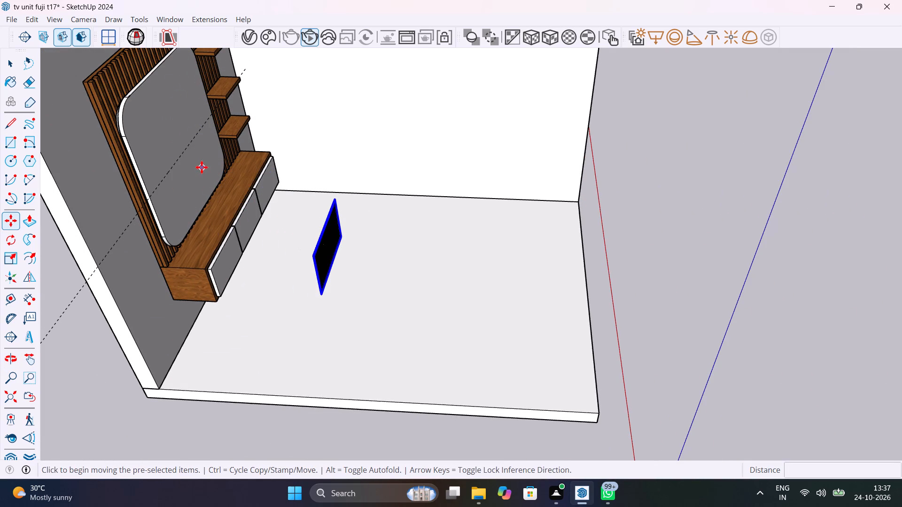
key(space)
Place a vertical guide through the middle of the white rounded panel, about 1' 8 1/4" from its straight side edge.
scroll(210, 169, down, 5)
shift+middle_drag(253, 169, 311, 238)
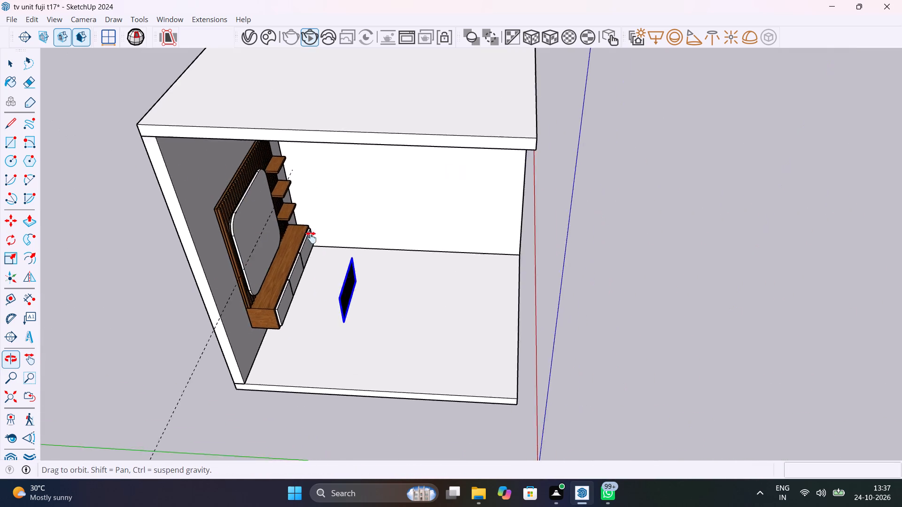
shift+middle_drag(311, 238, 126, 166)
scroll(340, 163, up, 10)
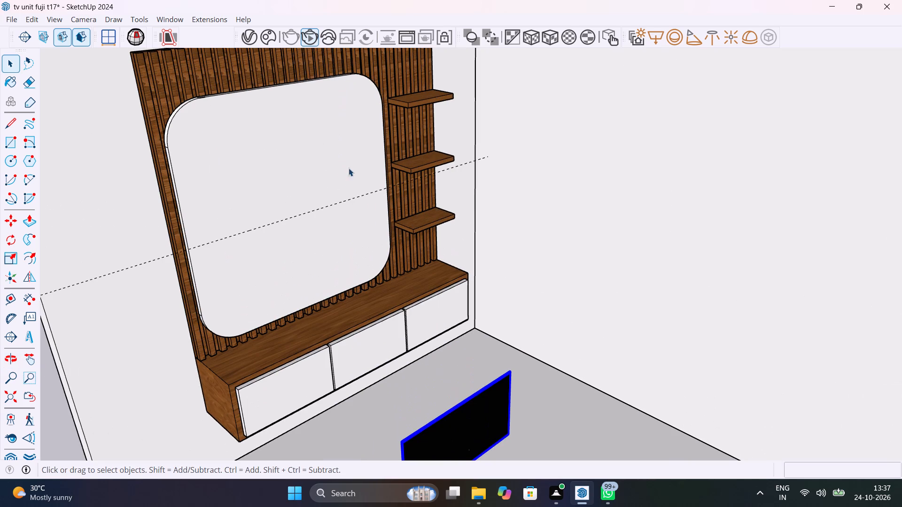
key(t)
click(386, 174)
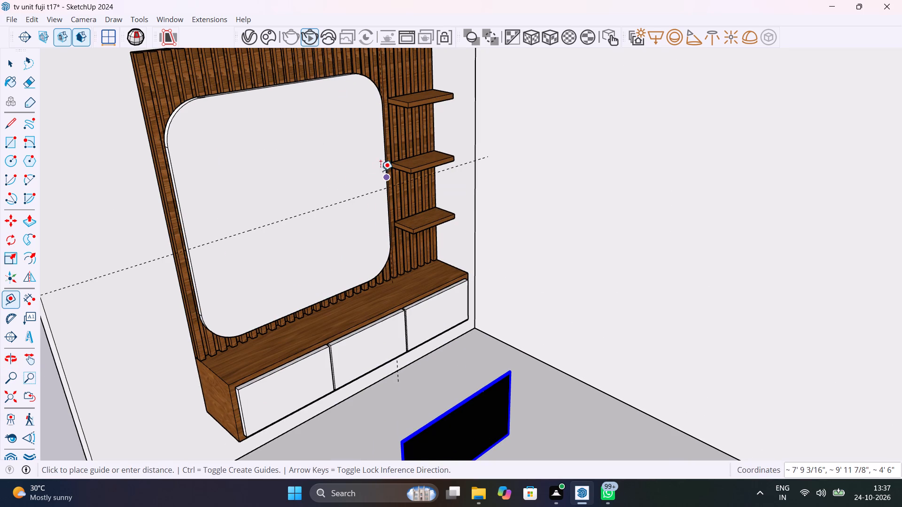
click(284, 87)
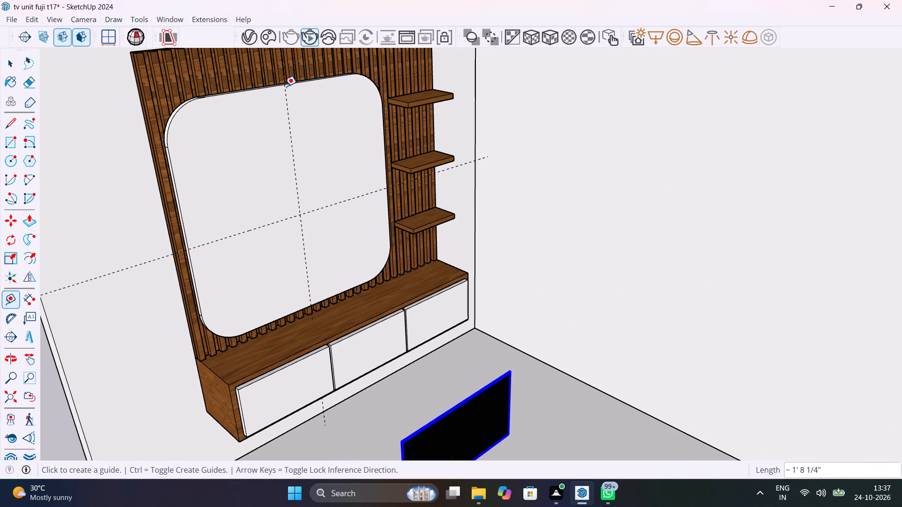
Move the TV by the middle of its back onto the white rounded panel where the guides cross, about 4' 1 7/8" away.
middle_drag(320, 246, 465, 229)
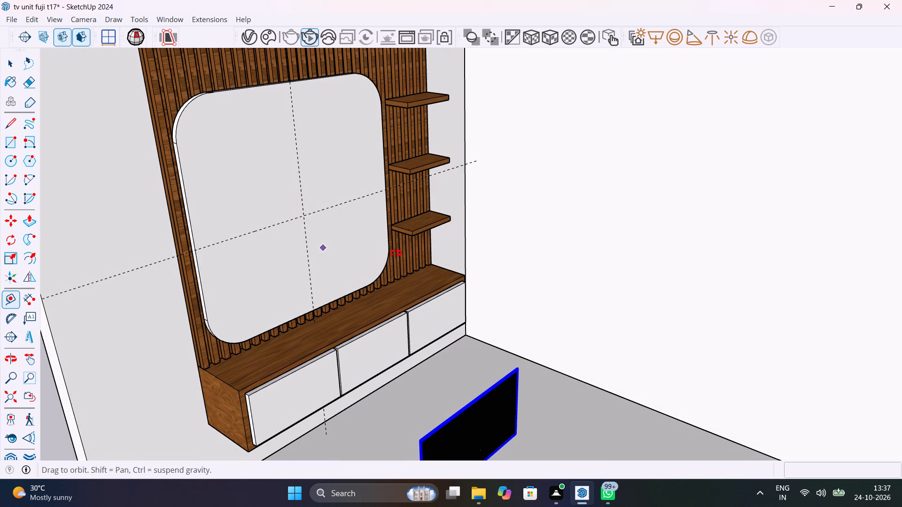
middle_drag(355, 242, 464, 259)
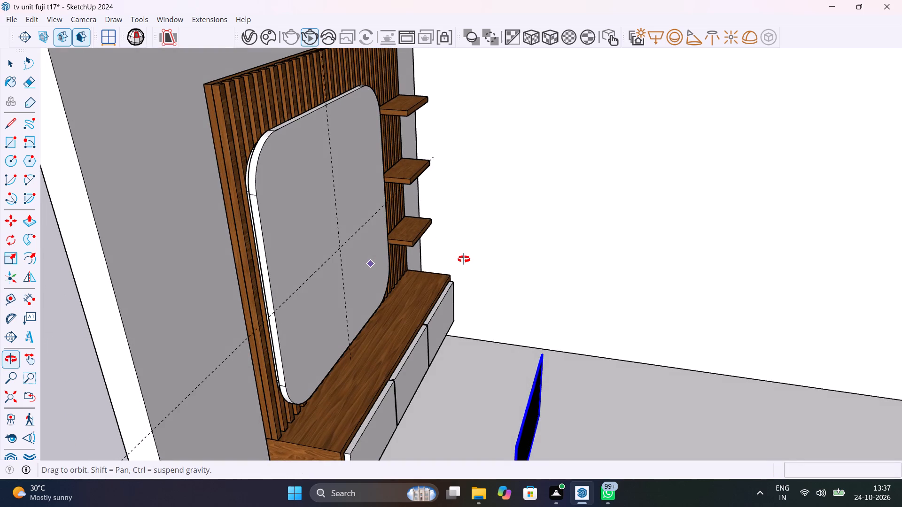
middle_drag(464, 259, 393, 212)
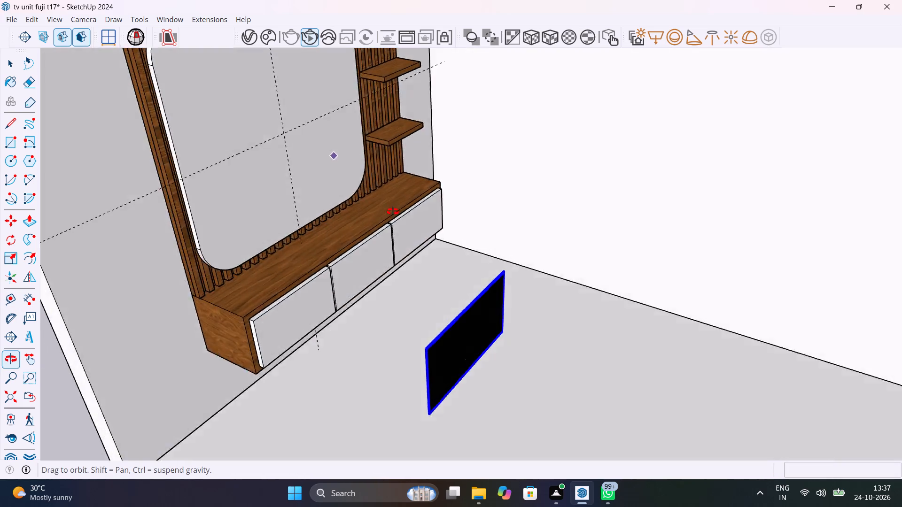
middle_drag(393, 212, 453, 211)
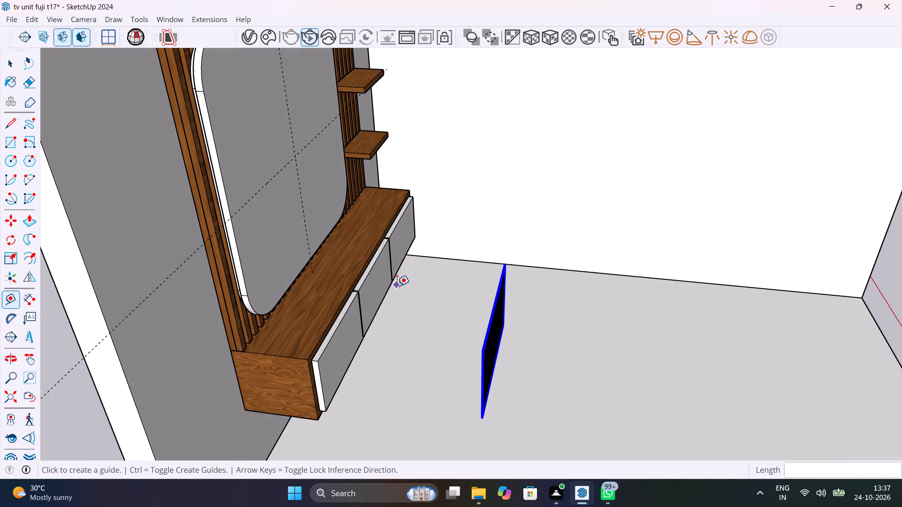
key(space)
middle_drag(484, 334, 516, 308)
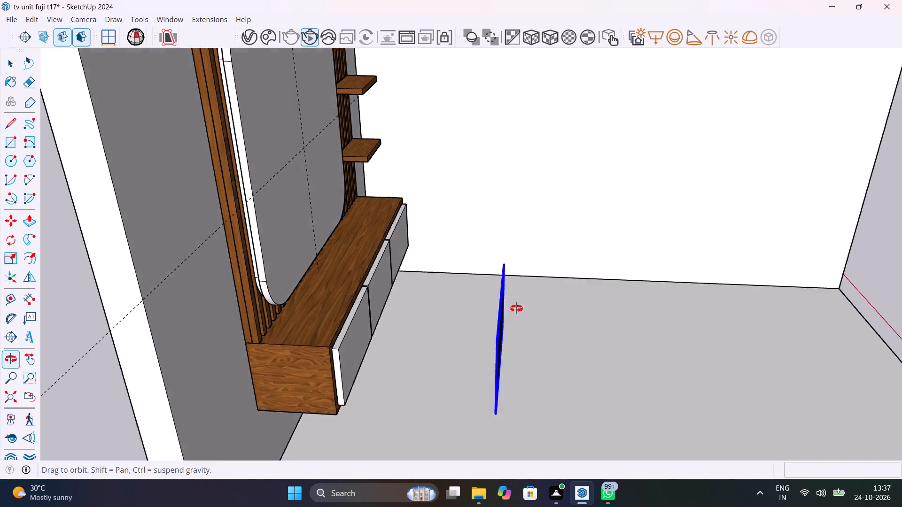
middle_drag(516, 308, 579, 295)
scroll(528, 322, up, 8)
click(516, 333)
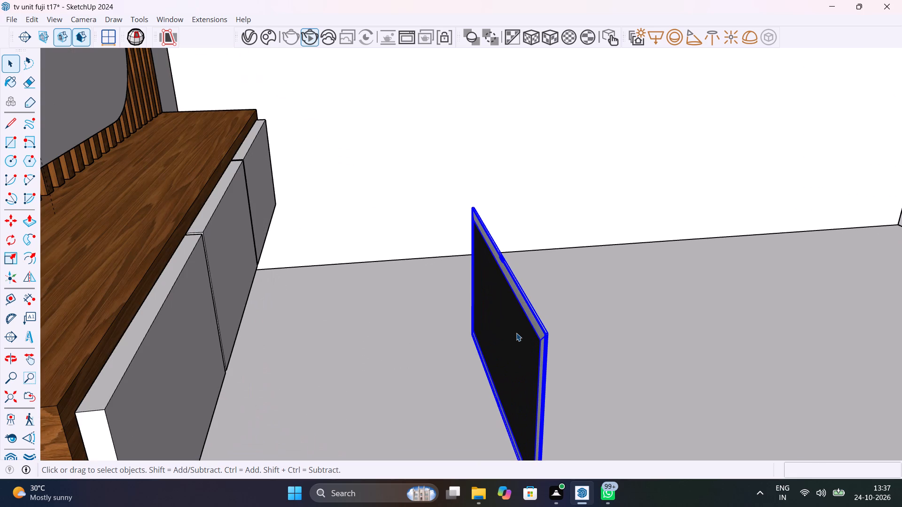
key(m)
click(499, 334)
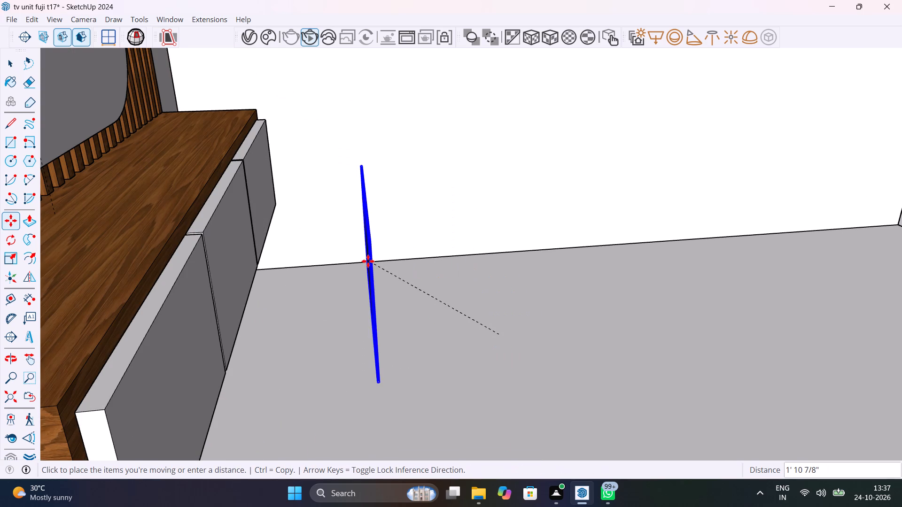
scroll(368, 261, down, 11)
scroll(281, 173, up, 5)
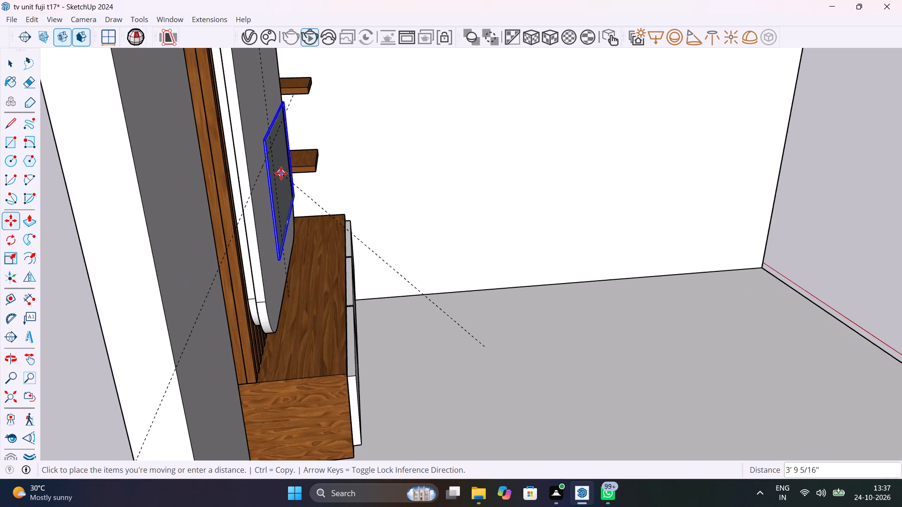
scroll(281, 173, up, 6)
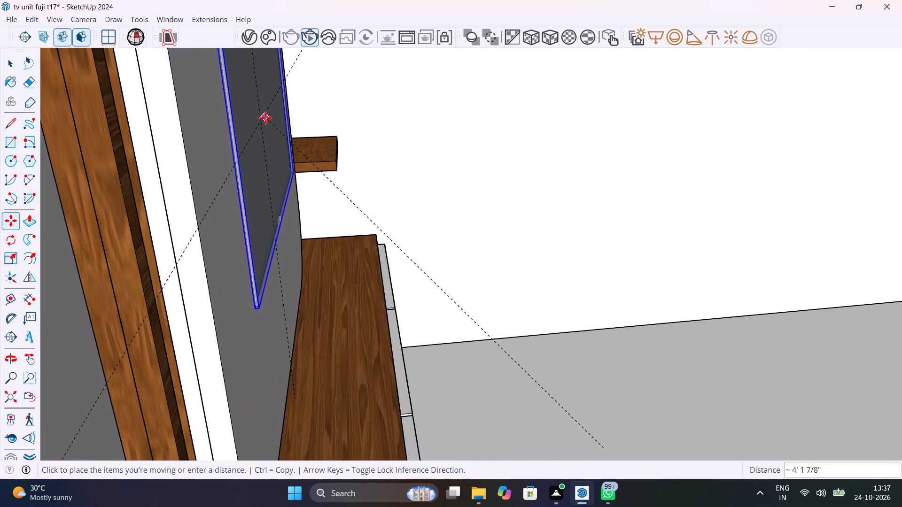
click(263, 122)
Examine the TV's placement on the white panel from the front and from the side.
scroll(307, 169, down, 9)
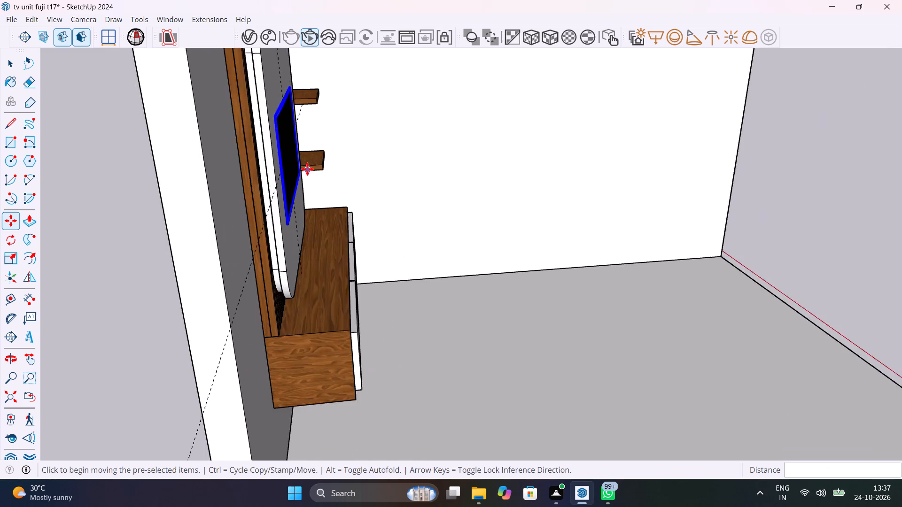
scroll(307, 169, down, 2)
middle_drag(325, 178, 31, 170)
scroll(289, 154, down, 4)
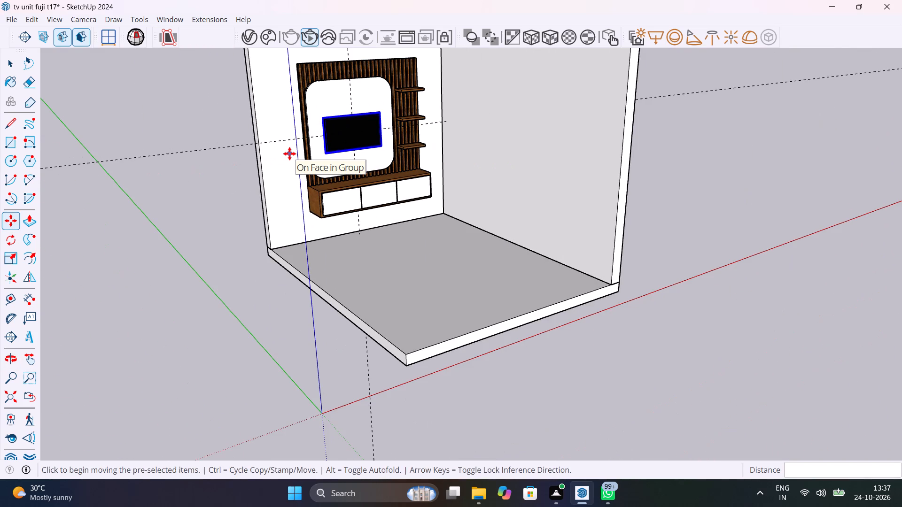
middle_drag(389, 203, 344, 172)
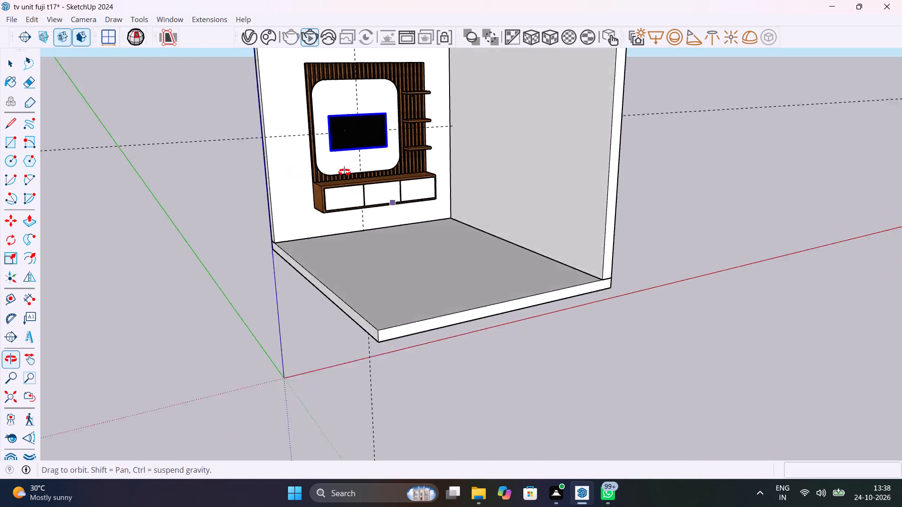
middle_drag(344, 172, 251, 193)
key(space)
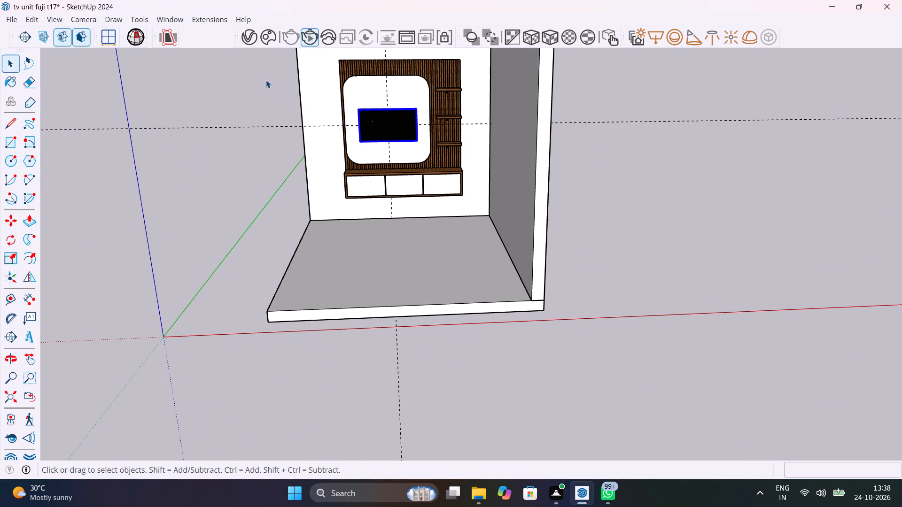
click(266, 80)
scroll(392, 117, up, 14)
middle_drag(395, 169, 662, 228)
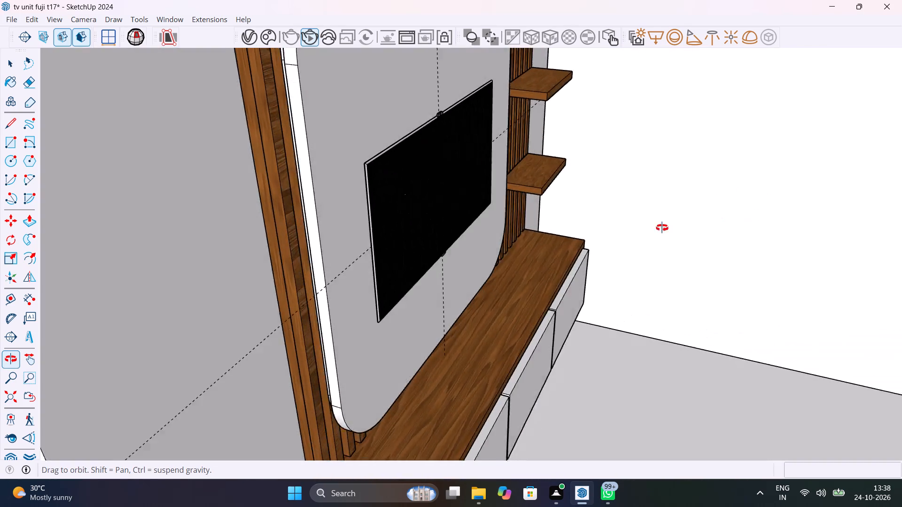
middle_drag(662, 228, 583, 180)
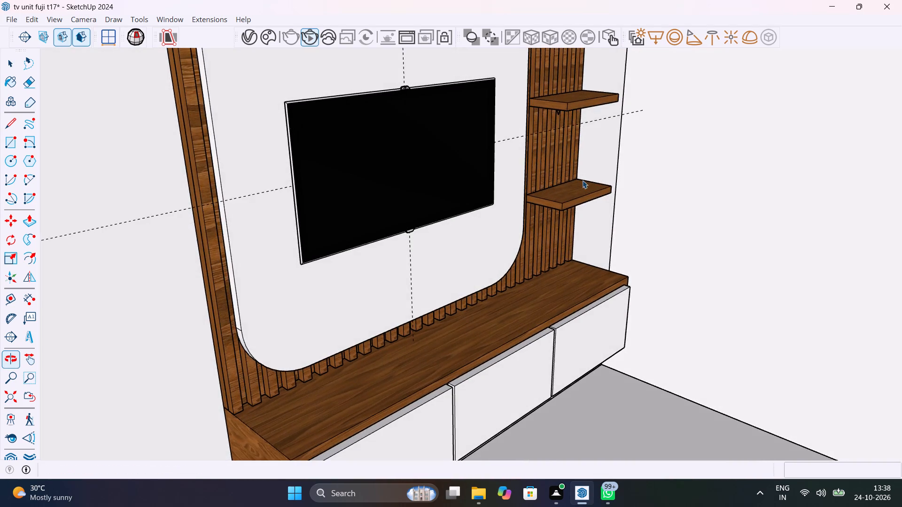
scroll(583, 180, down, 11)
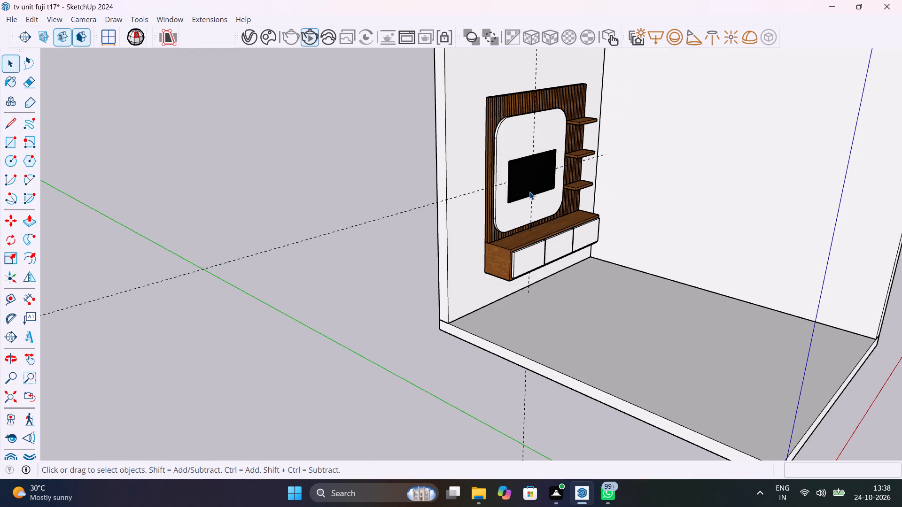
scroll(529, 192, down, 3)
middle_drag(558, 196, 337, 165)
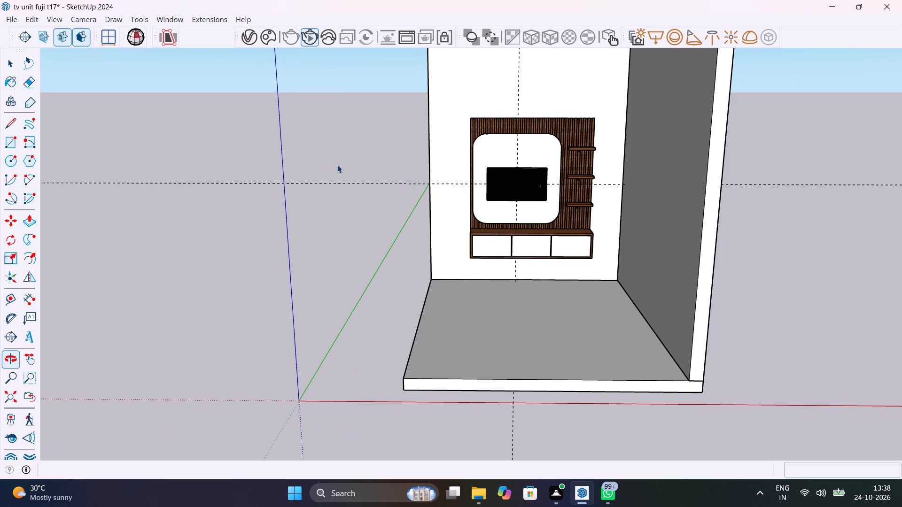
Delete all guides from the model and save the file.
click(30, 19)
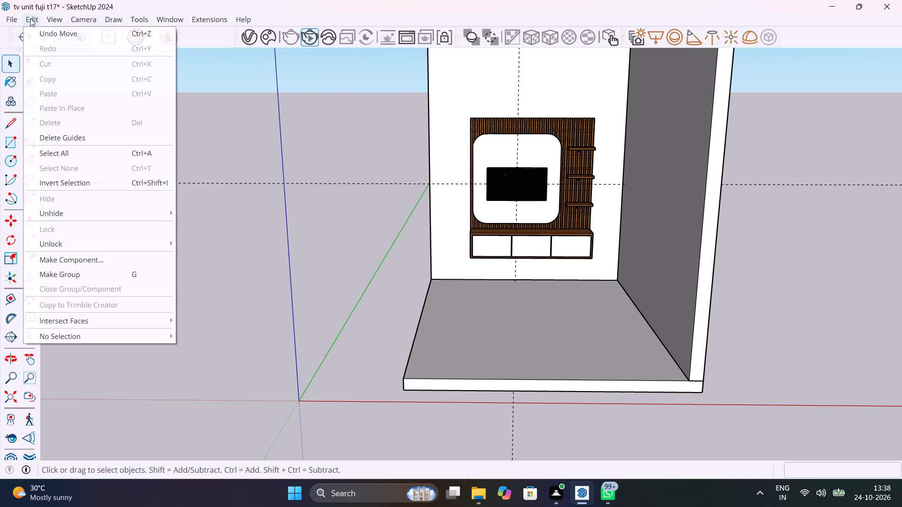
click(100, 139)
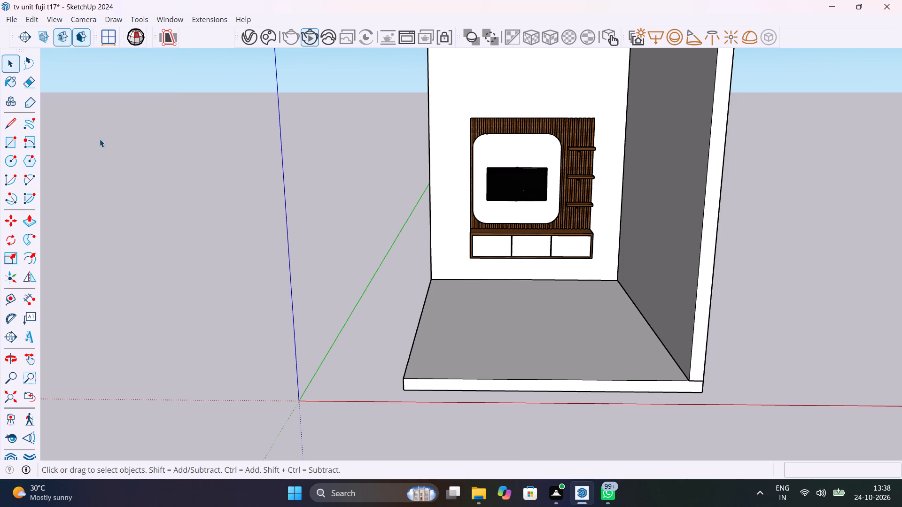
key(ctrl+s)
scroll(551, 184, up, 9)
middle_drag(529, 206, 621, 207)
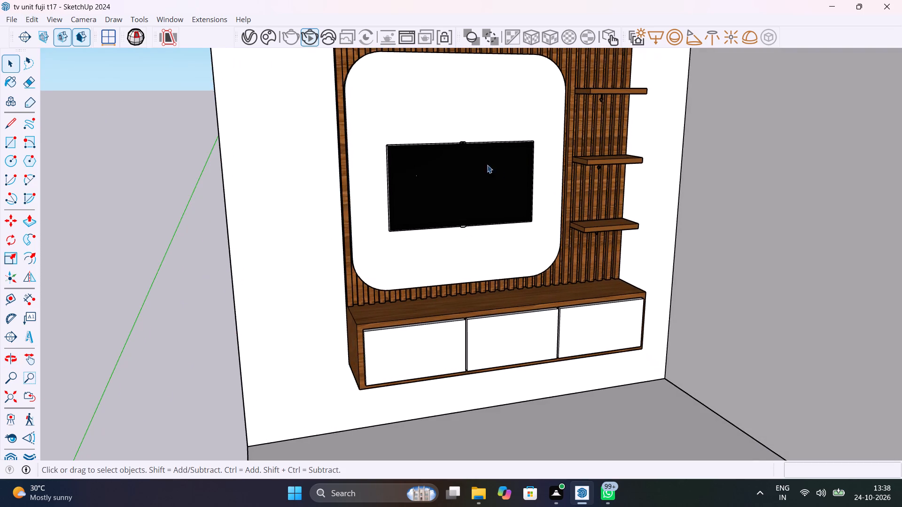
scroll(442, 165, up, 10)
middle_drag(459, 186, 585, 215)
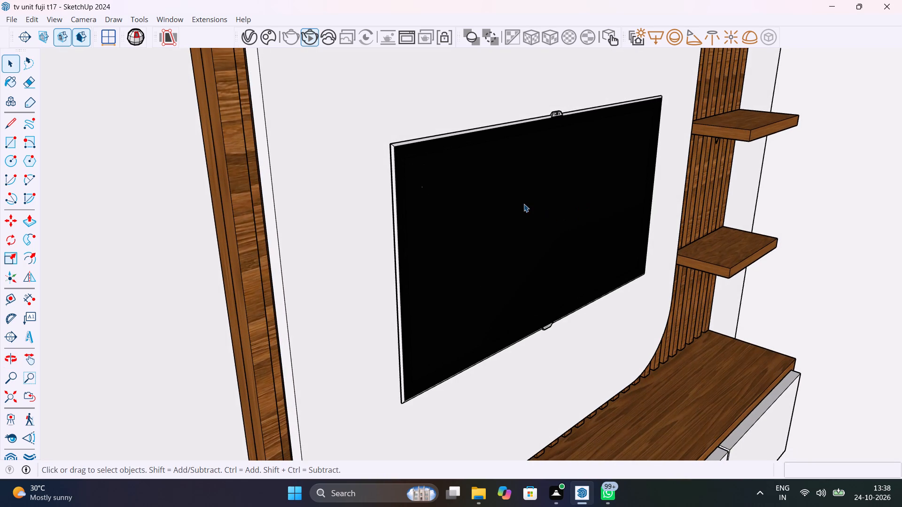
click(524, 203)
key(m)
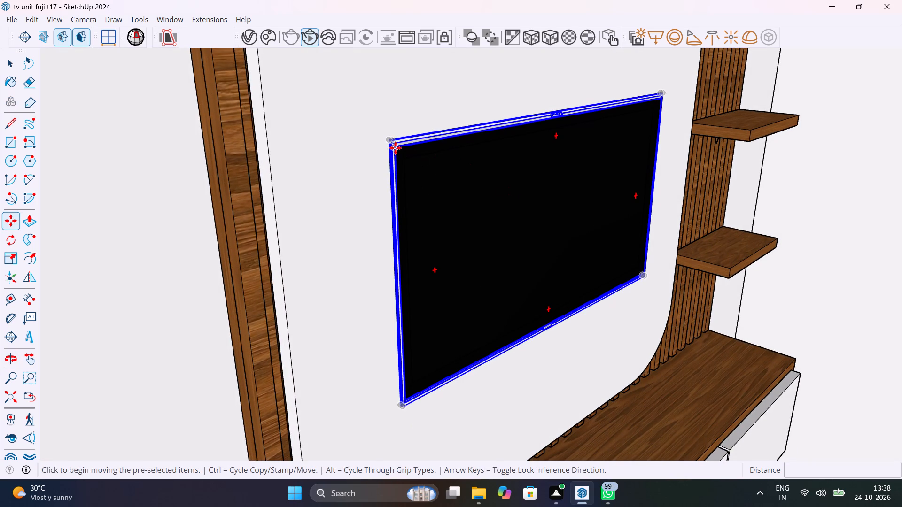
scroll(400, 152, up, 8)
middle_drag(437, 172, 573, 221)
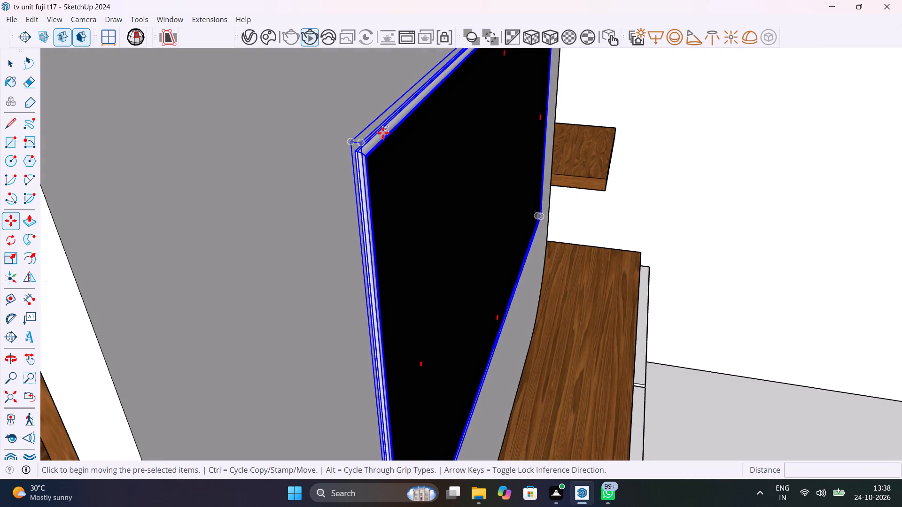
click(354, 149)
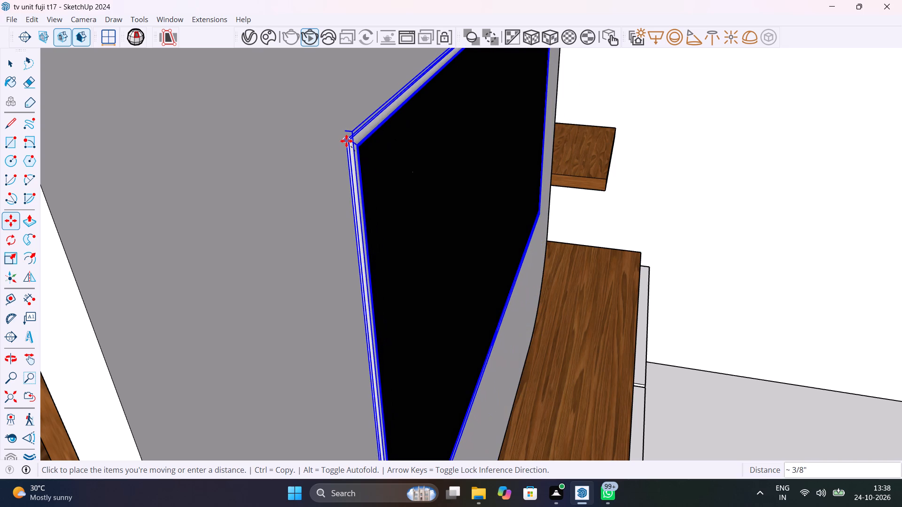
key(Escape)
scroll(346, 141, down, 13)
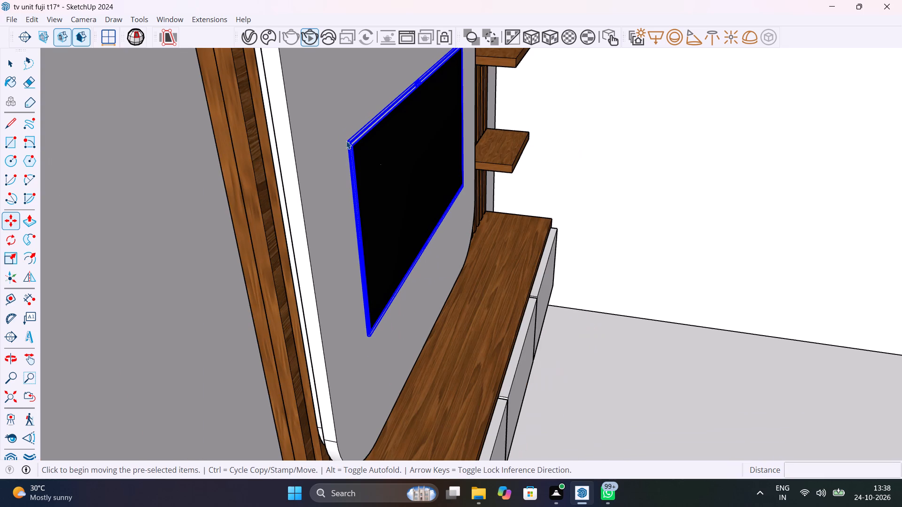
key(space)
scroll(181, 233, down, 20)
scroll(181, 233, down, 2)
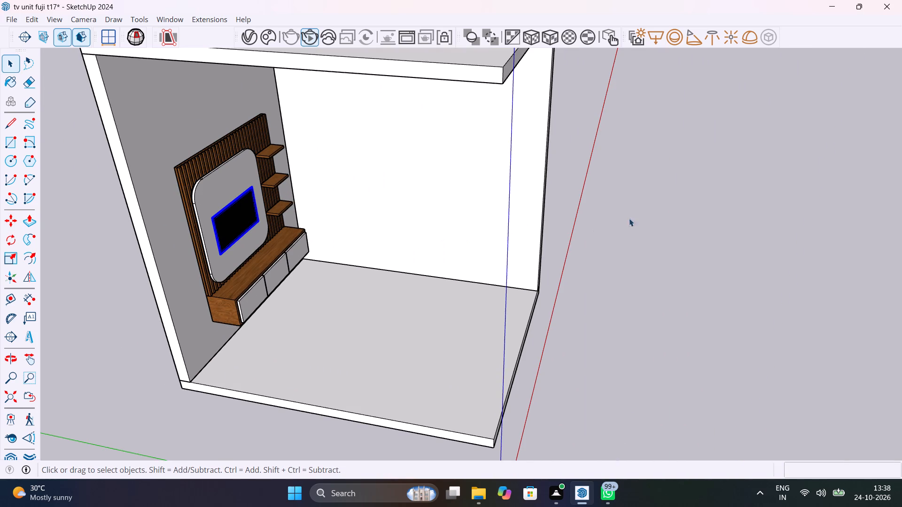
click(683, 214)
Open the Chaos Cosmos browser, clear the old search text, and show the downloaded assets.
middle_drag(472, 245, 224, 179)
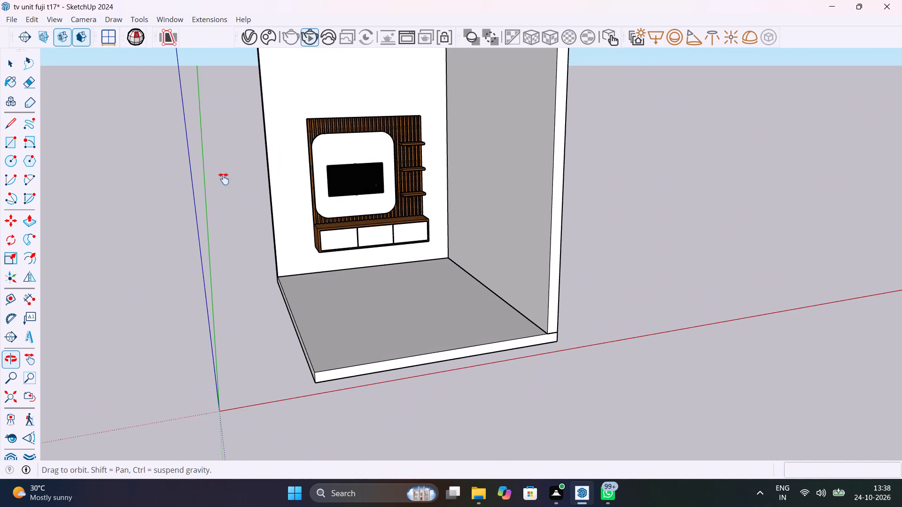
middle_drag(224, 179, 220, 246)
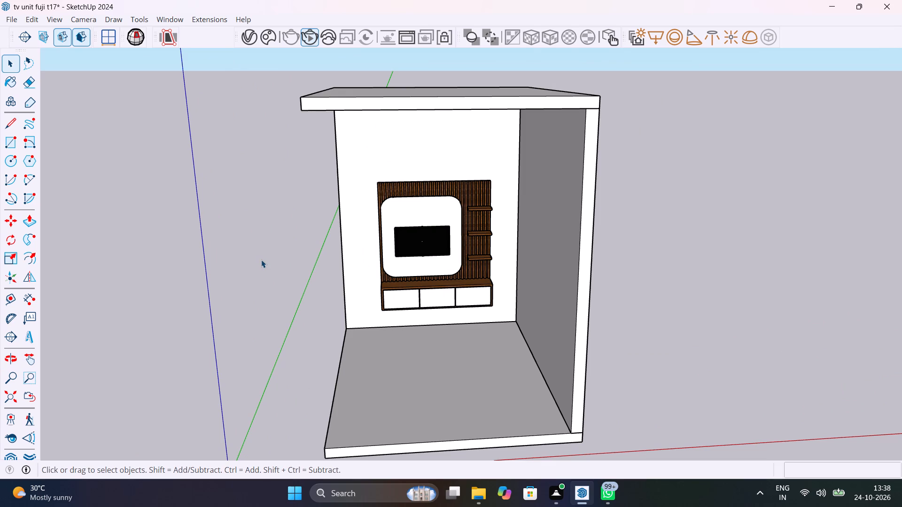
scroll(353, 261, down, 5)
scroll(381, 246, up, 4)
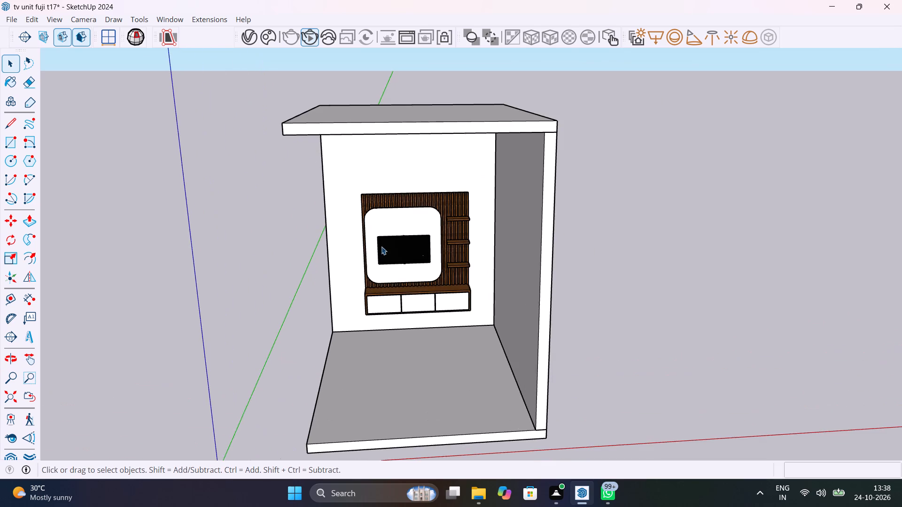
scroll(383, 239, up, 4)
click(266, 39)
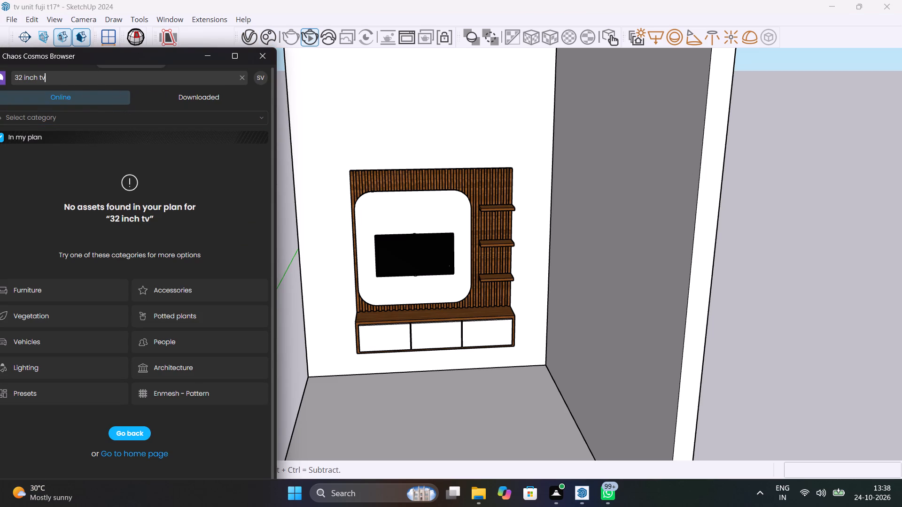
click(246, 77)
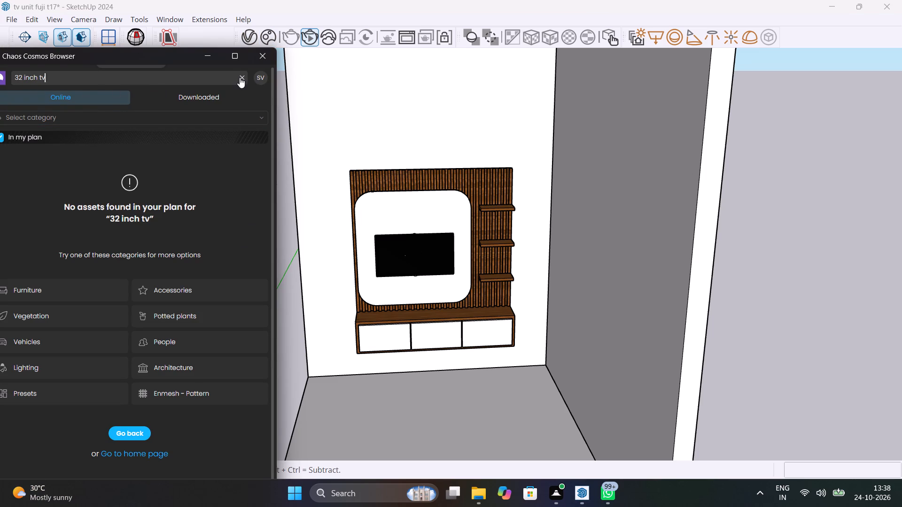
click(240, 77)
click(215, 99)
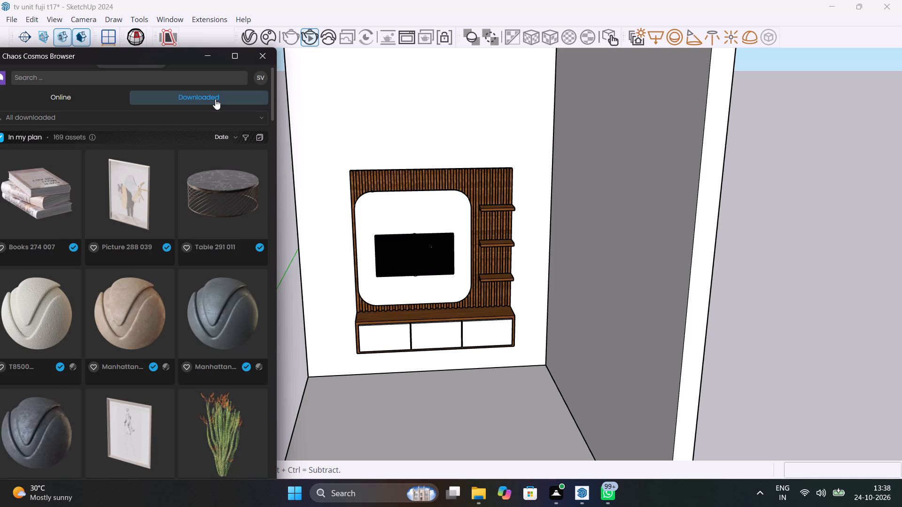
Import the downloaded Vase Flowers asset with blue flowers in a white vase and place one on the top shelf.
scroll(217, 227, down, 11)
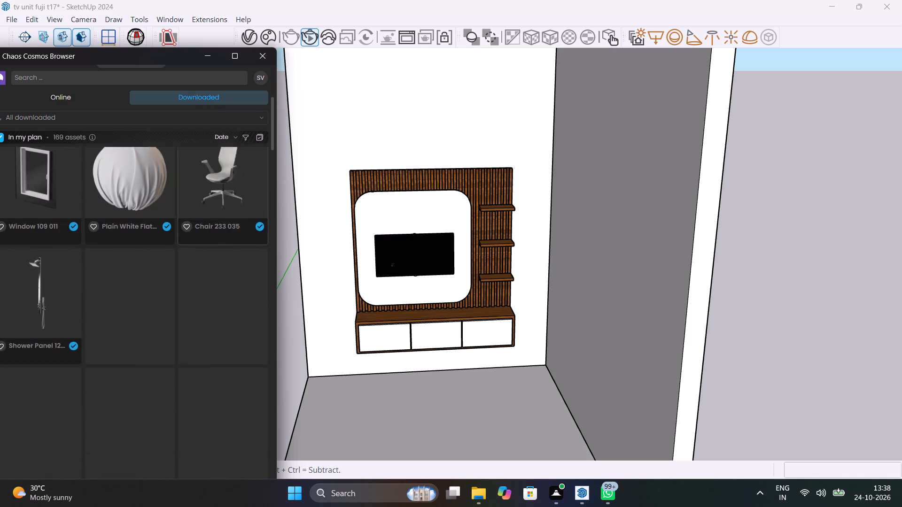
scroll(217, 227, up, 2)
scroll(217, 227, down, 7)
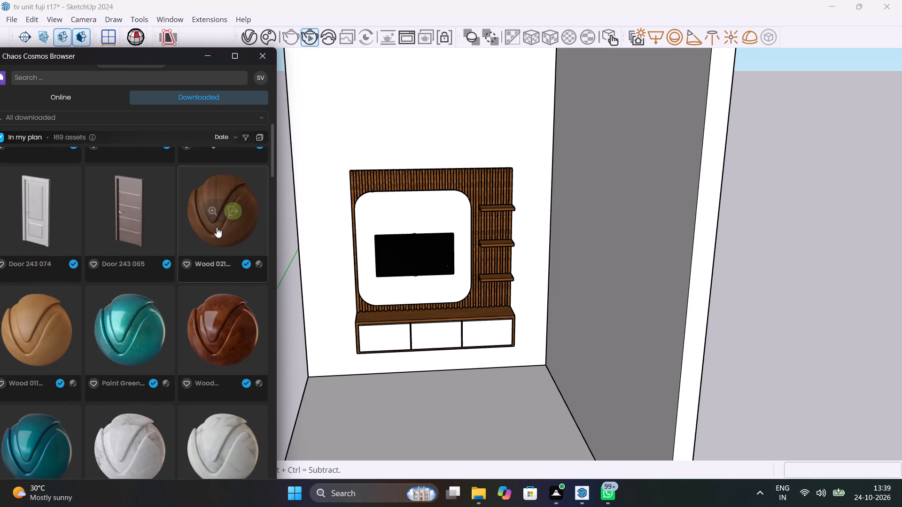
scroll(217, 227, down, 17)
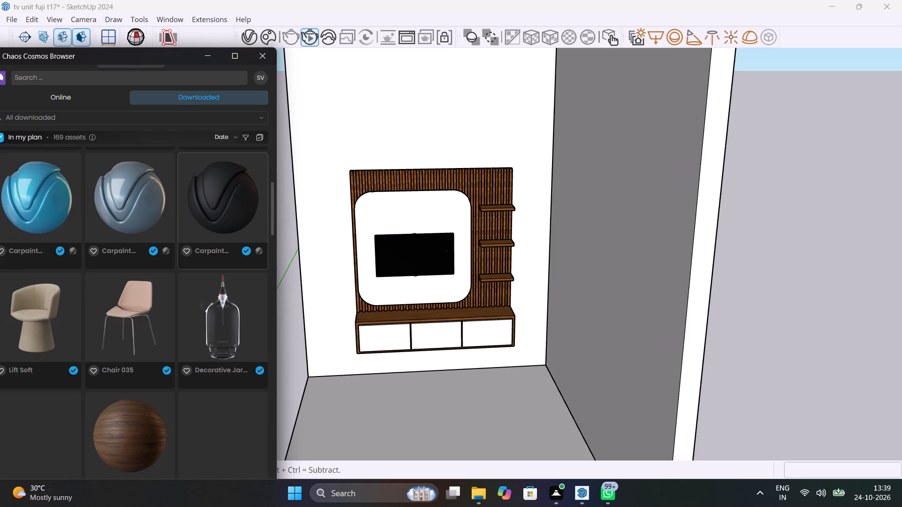
scroll(217, 227, down, 7)
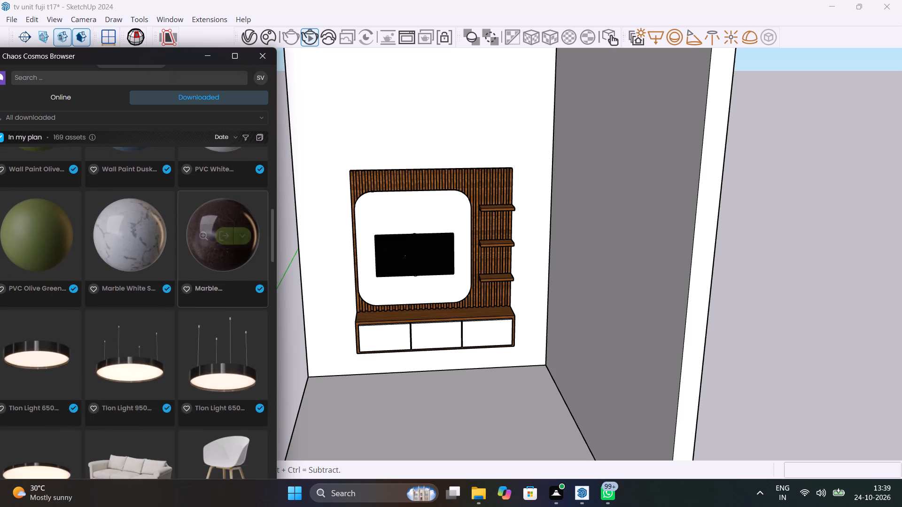
scroll(217, 227, down, 9)
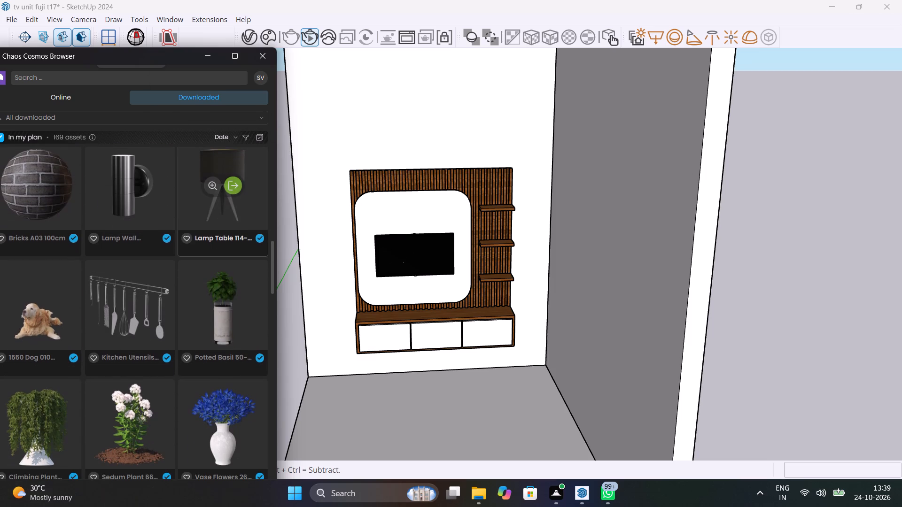
scroll(217, 227, down, 1)
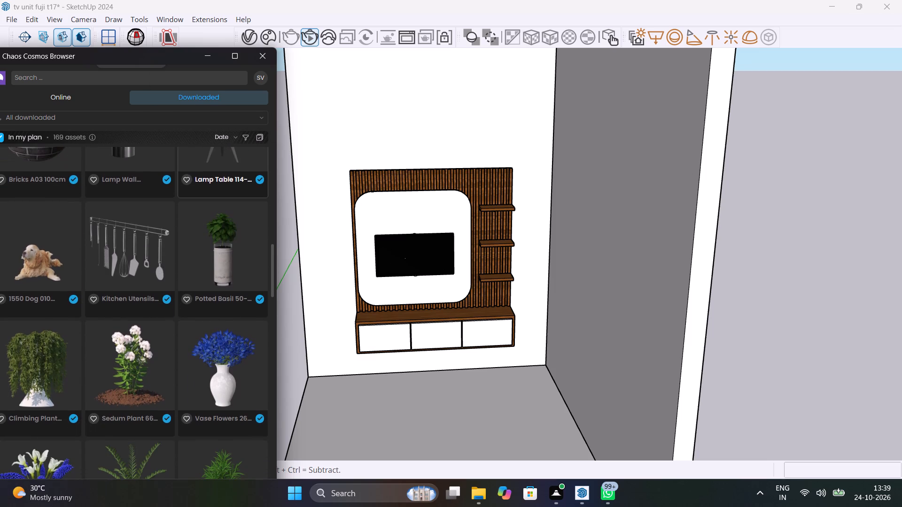
scroll(217, 227, down, 2)
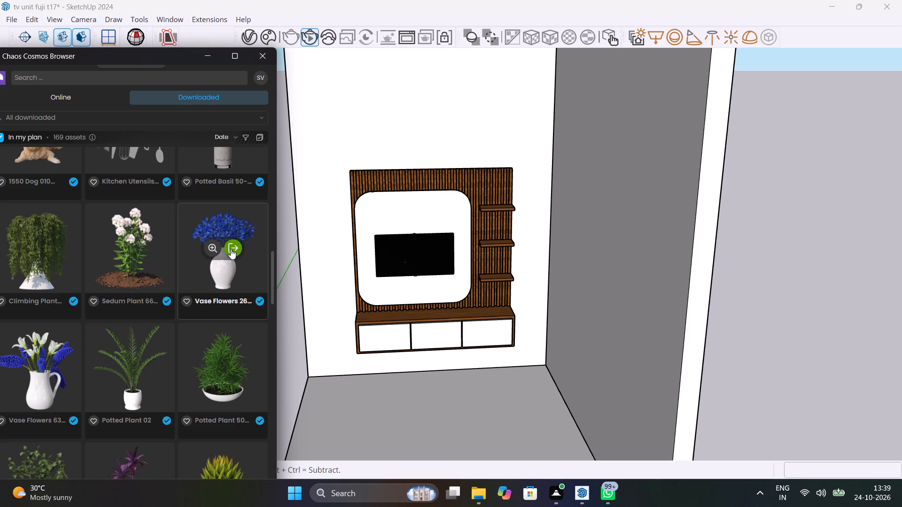
click(231, 249)
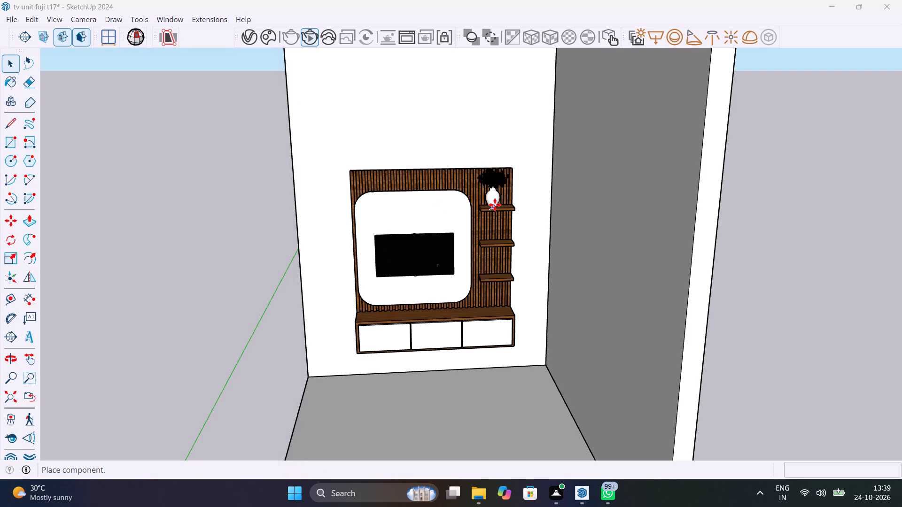
scroll(495, 205, up, 15)
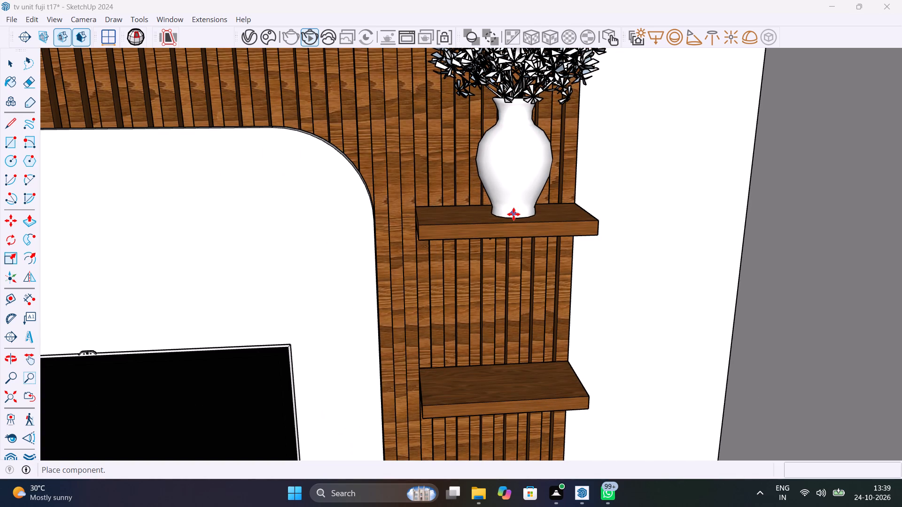
click(513, 214)
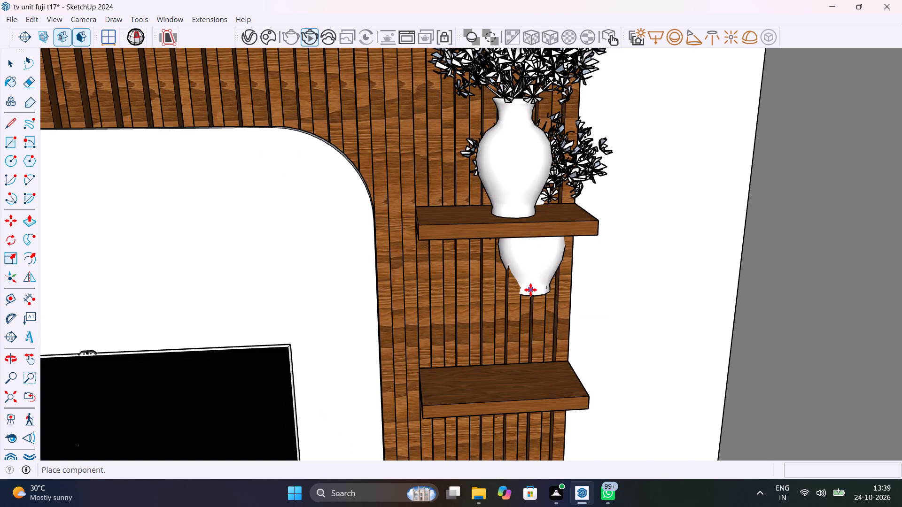
key(Escape)
Scale the flower vase on the top shelf down uniformly to about 0.58.
click(528, 178)
scroll(528, 178, down, 5)
shift+middle_drag(529, 184, 516, 253)
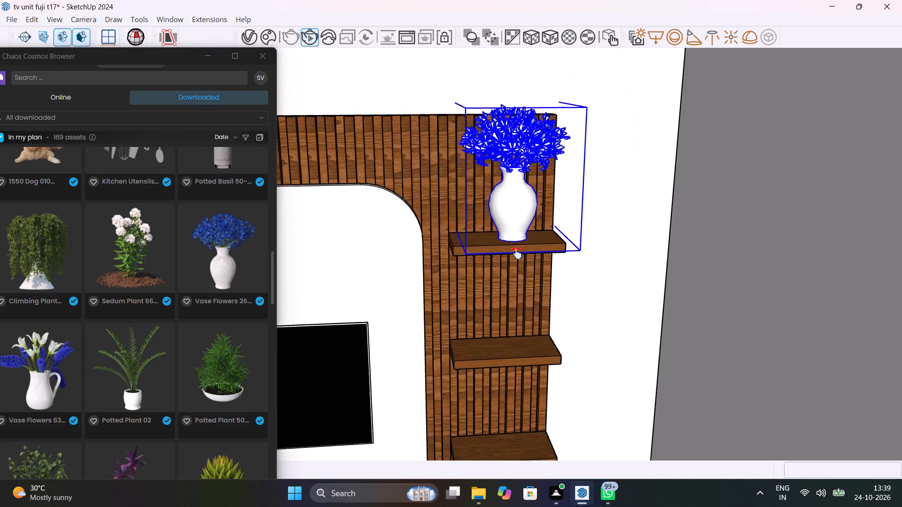
shift+middle_drag(516, 253, 498, 317)
key(s)
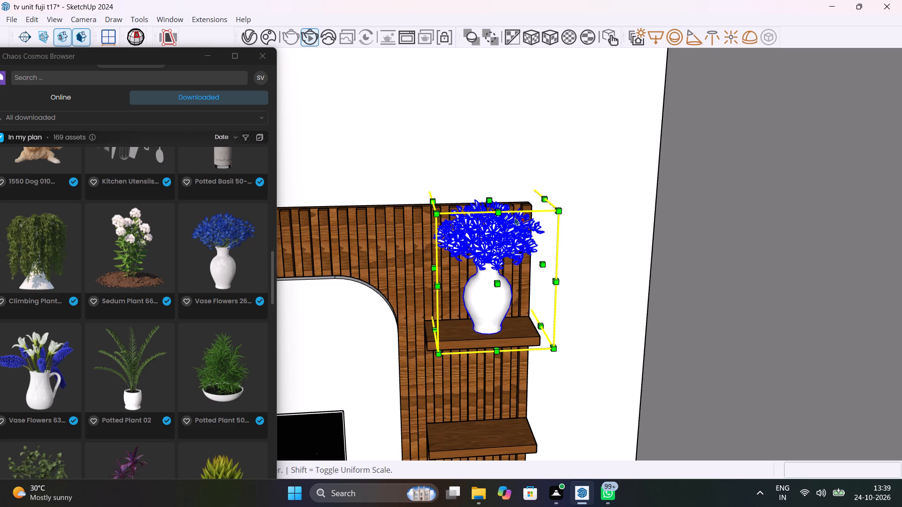
click(556, 210)
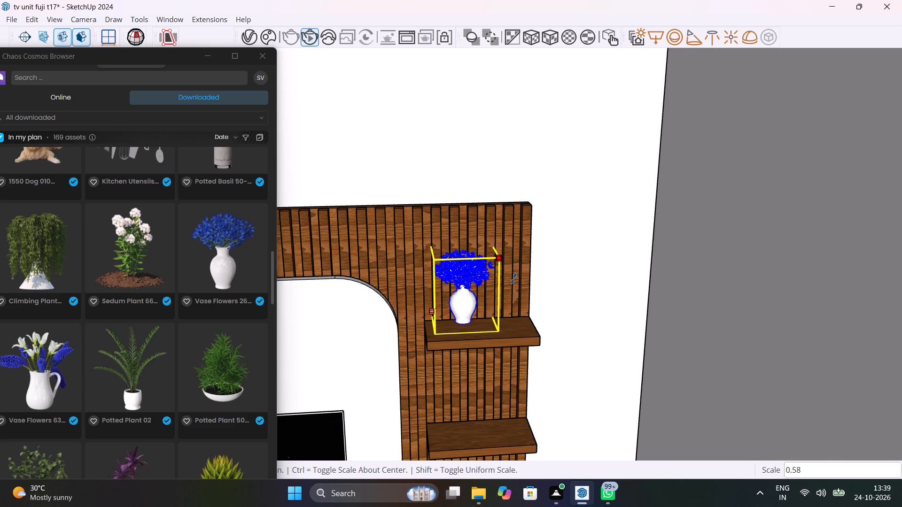
click(513, 278)
key(Escape)
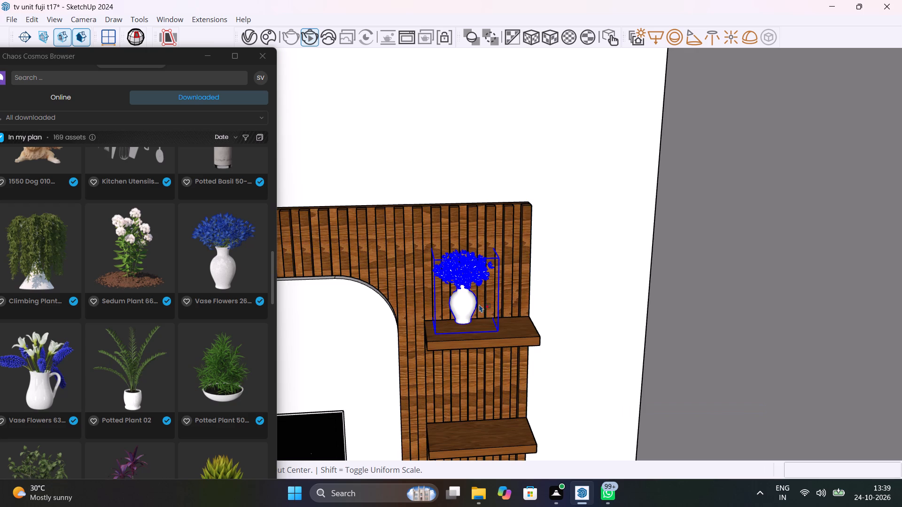
Move the scaled flower vase along the top shelf to about the middle of its length, then deselect it.
click(473, 315)
key(m)
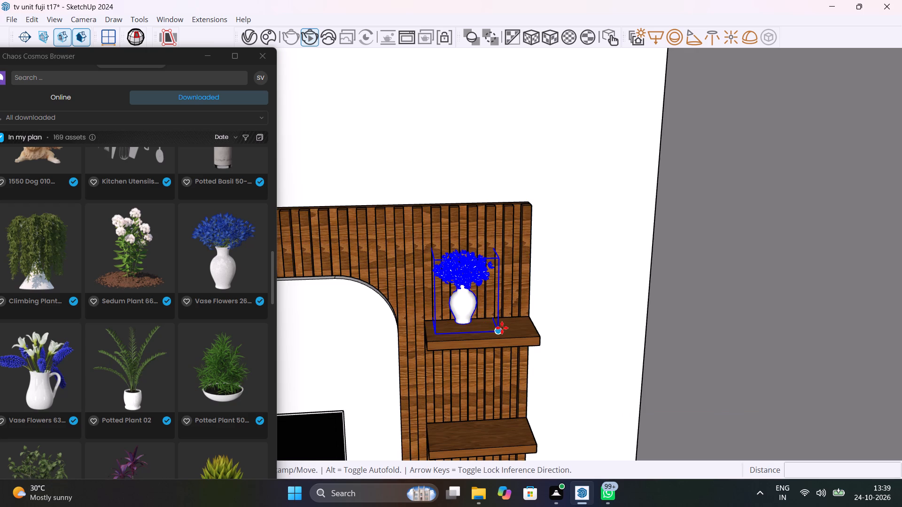
click(503, 329)
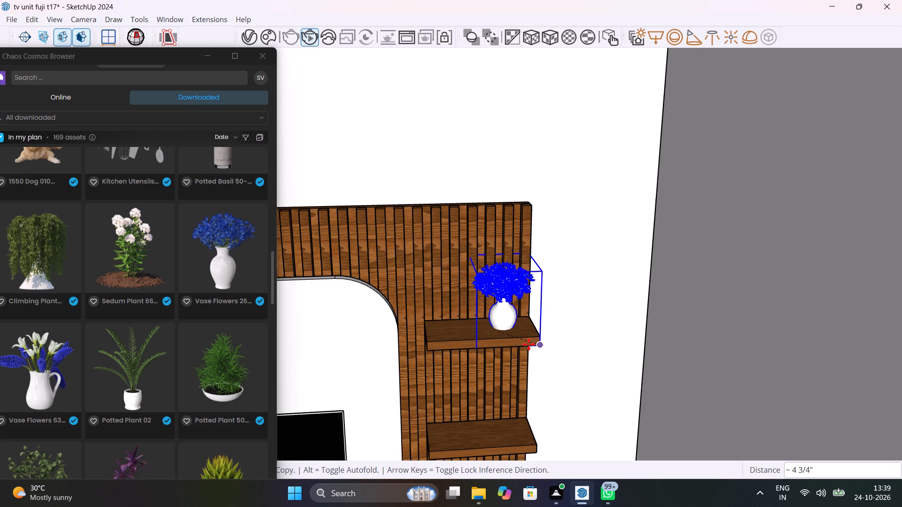
click(525, 337)
scroll(509, 318, down, 7)
key(space)
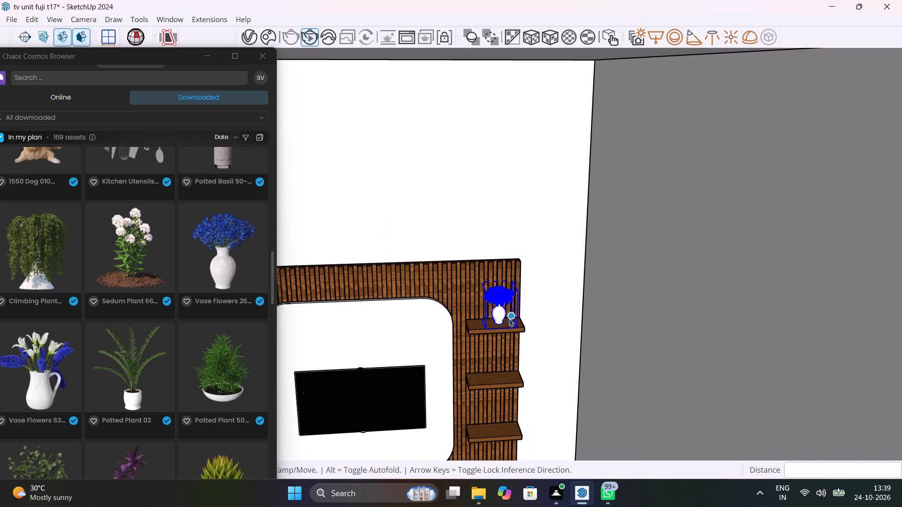
scroll(509, 318, down, 7)
click(711, 261)
Examine the flower vase's size and placement on the top shelf from the front.
scroll(504, 315, up, 5)
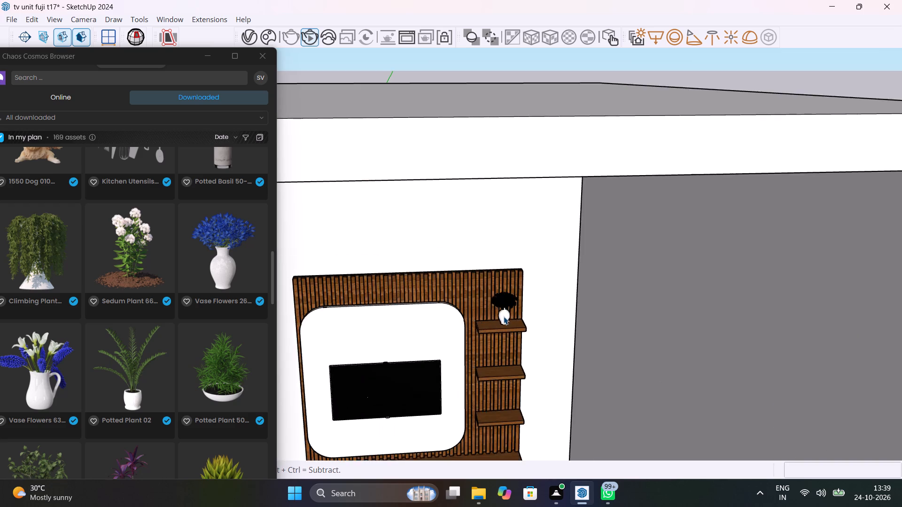
scroll(504, 316, up, 6)
middle_drag(512, 320, 460, 269)
scroll(460, 269, up, 1)
scroll(478, 289, down, 3)
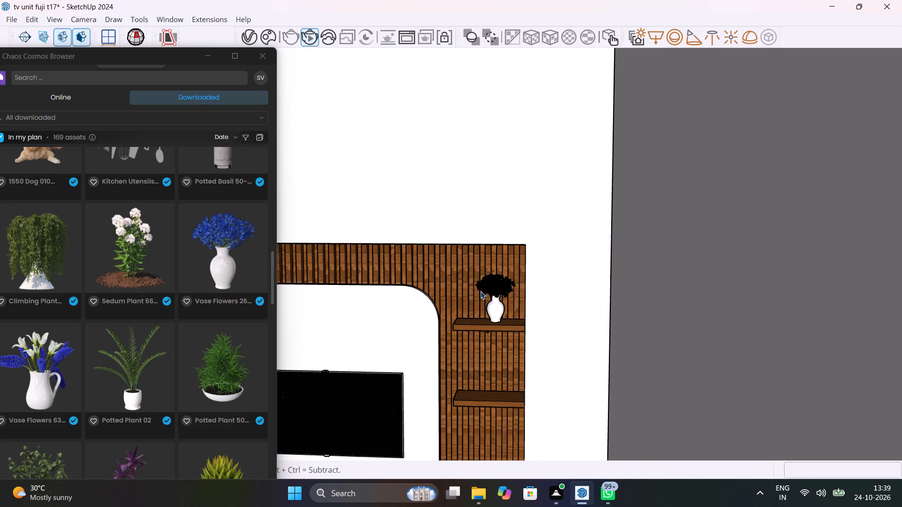
scroll(481, 291, down, 4)
shift+middle_drag(536, 297, 607, 246)
scroll(608, 246, up, 1)
Import the downloaded decorative bear and rabbit figurines and place them on the middle shelf.
scroll(103, 341, down, 5)
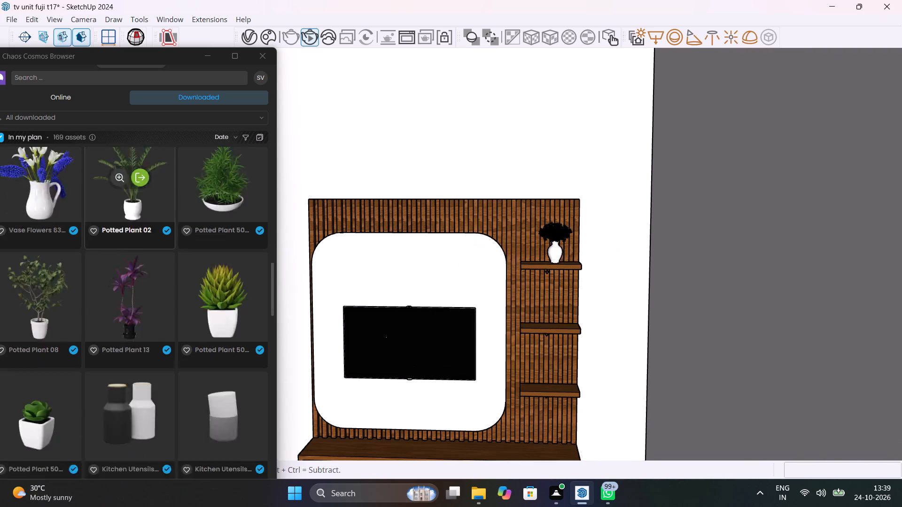
scroll(103, 341, down, 6)
scroll(103, 341, up, 1)
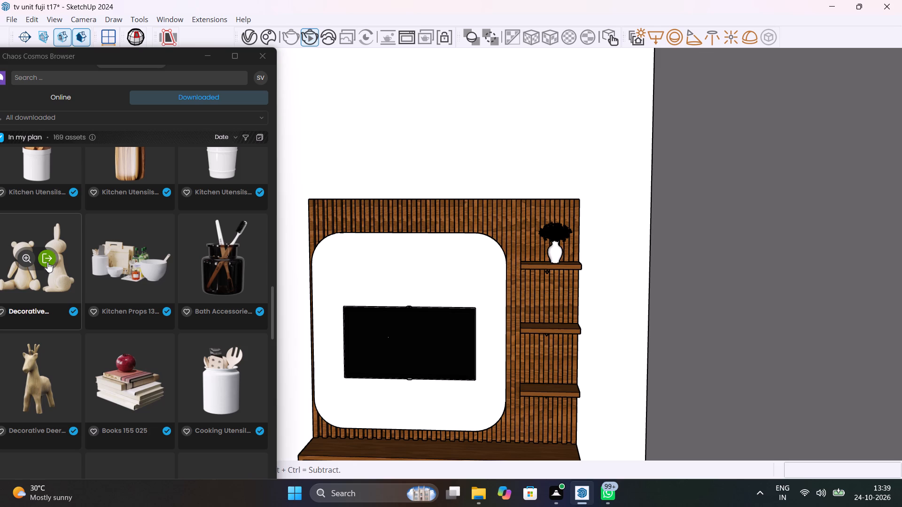
click(47, 261)
scroll(564, 321, up, 7)
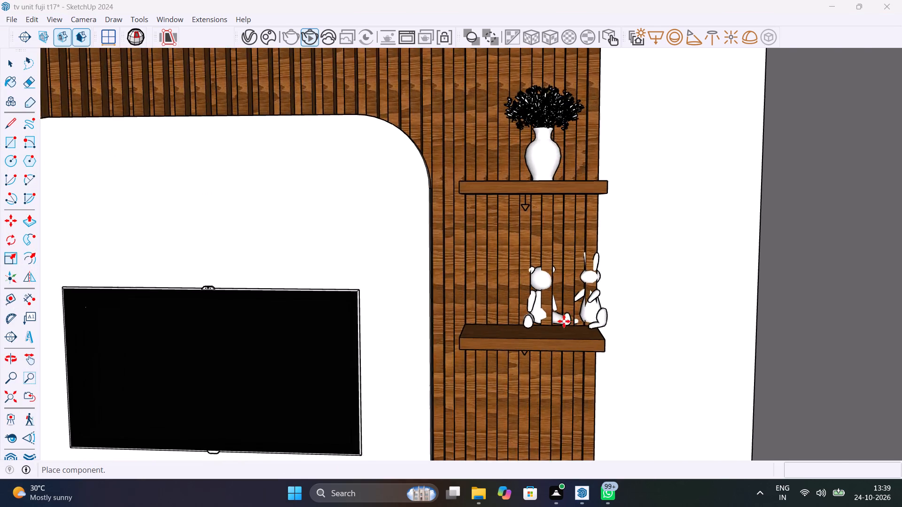
scroll(564, 321, up, 5)
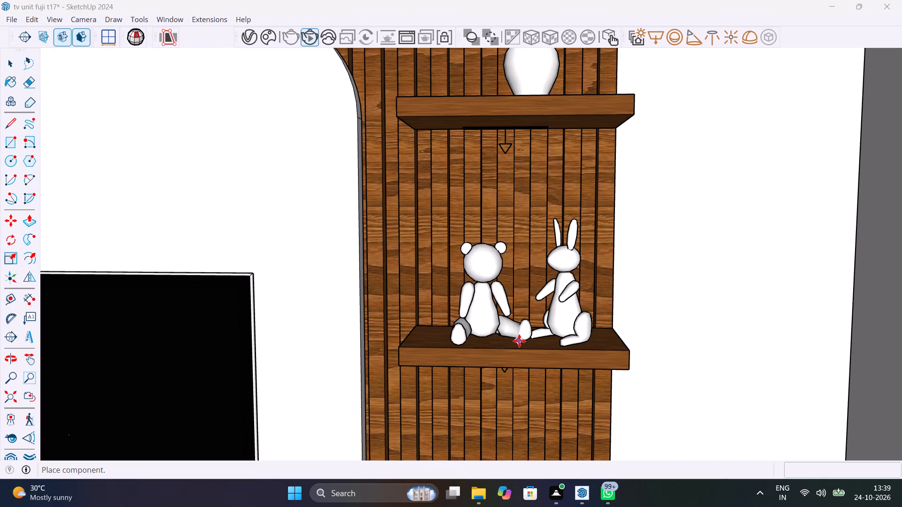
click(519, 341)
scroll(419, 351, down, 6)
key(Escape)
Import the downloaded Sculpture 108-23 asset and place it on the lowest wall shelf.
scroll(466, 330, down, 4)
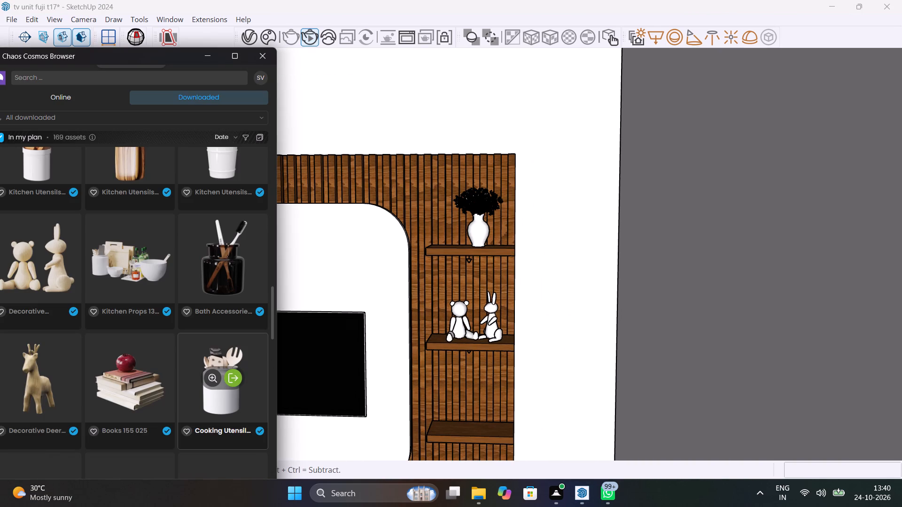
scroll(165, 388, down, 3)
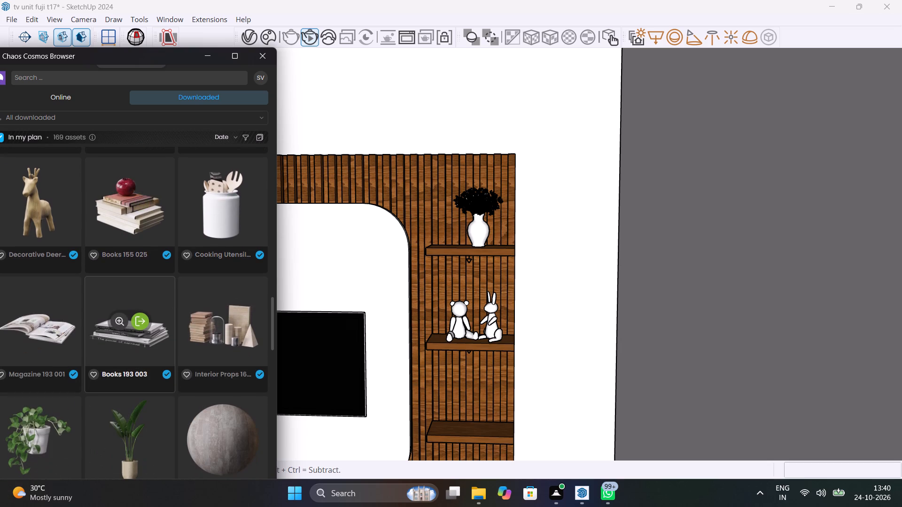
scroll(165, 388, down, 1)
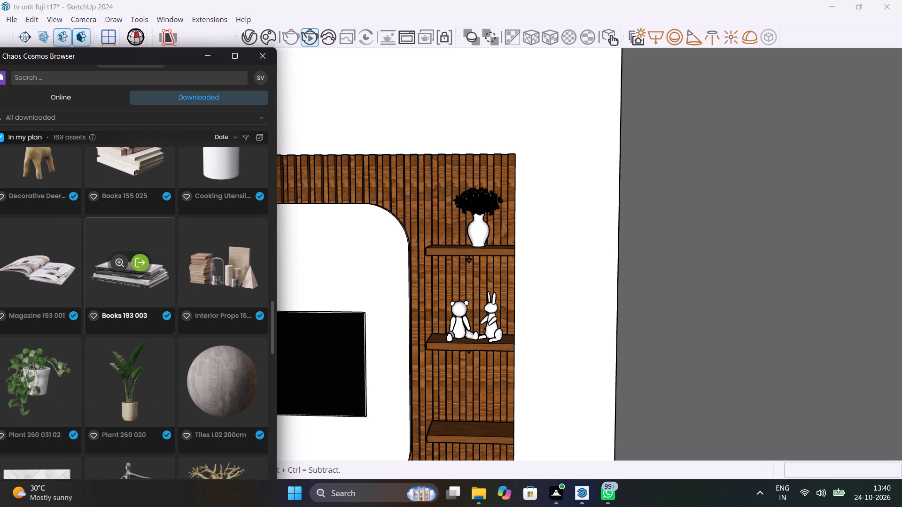
scroll(165, 388, down, 3)
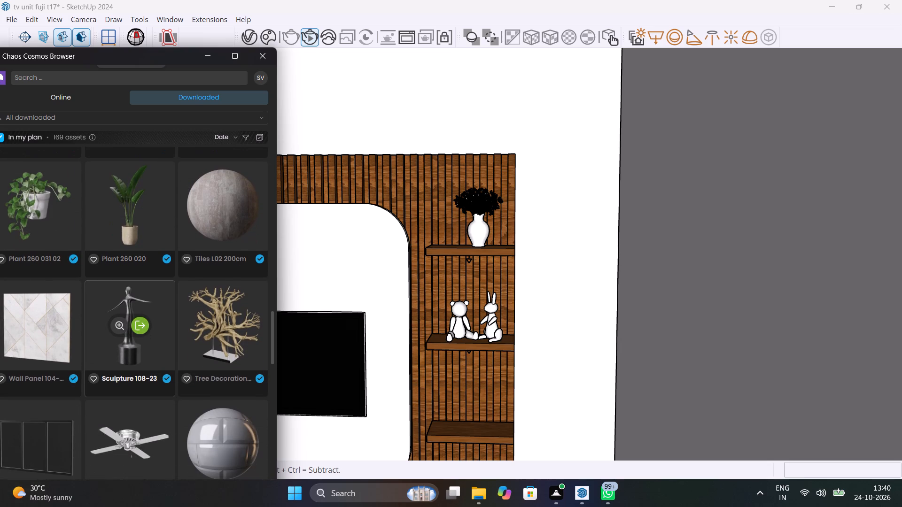
click(140, 332)
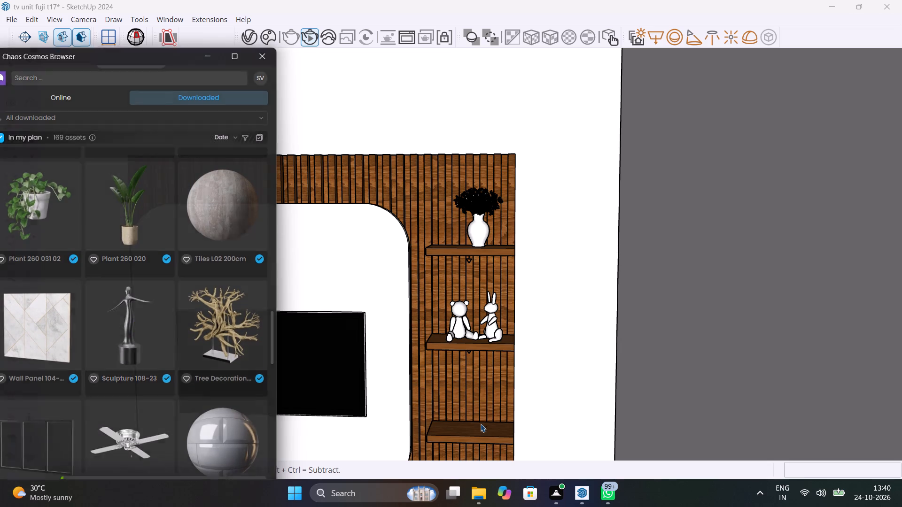
scroll(485, 423, up, 2)
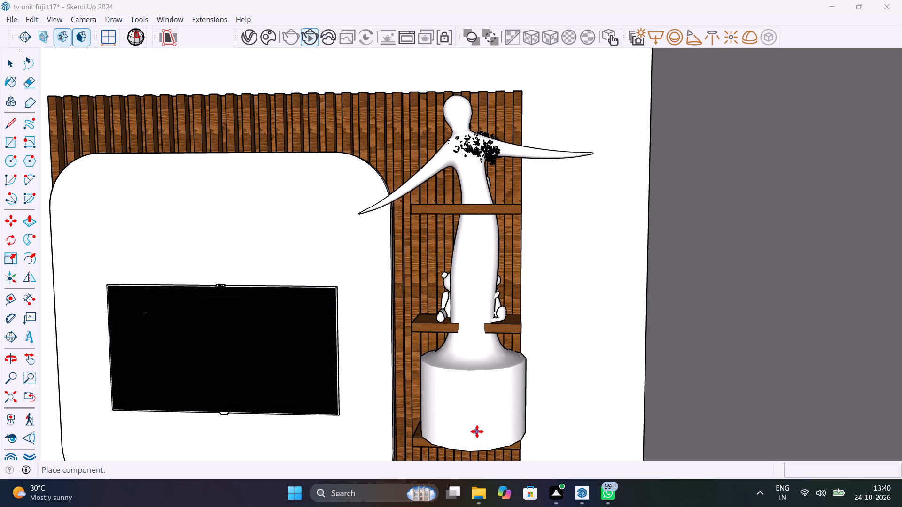
click(477, 431)
Scale the oversized sculpture down uniformly so it roughly fits the gap between the shelves.
key(s)
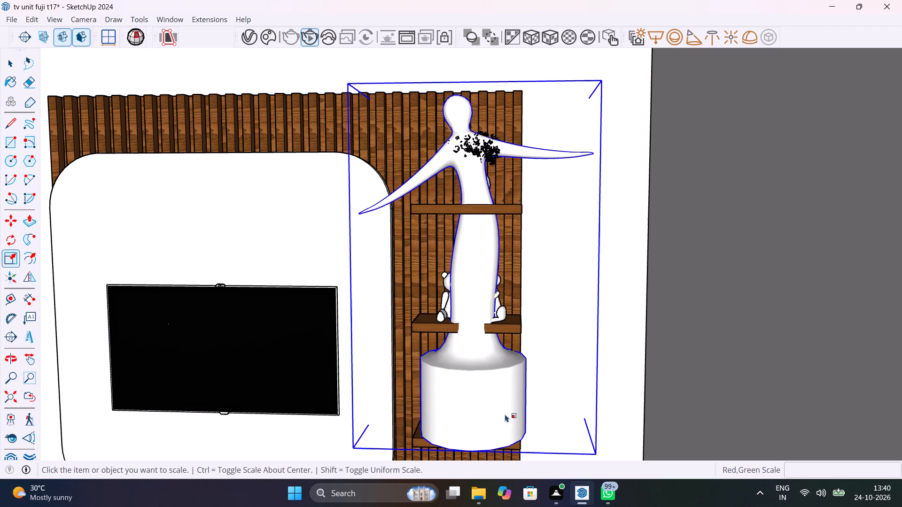
scroll(414, 216, down, 3)
middle_drag(432, 240, 510, 328)
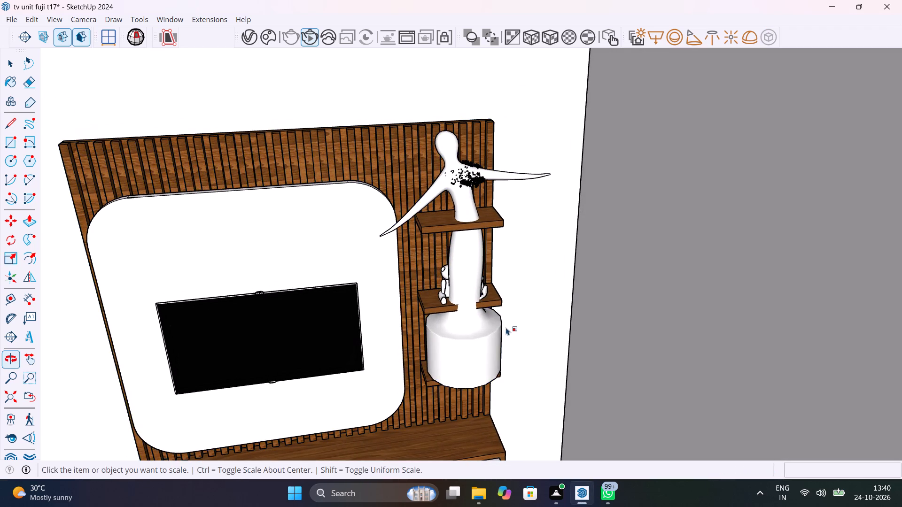
key(space)
click(481, 344)
key(s)
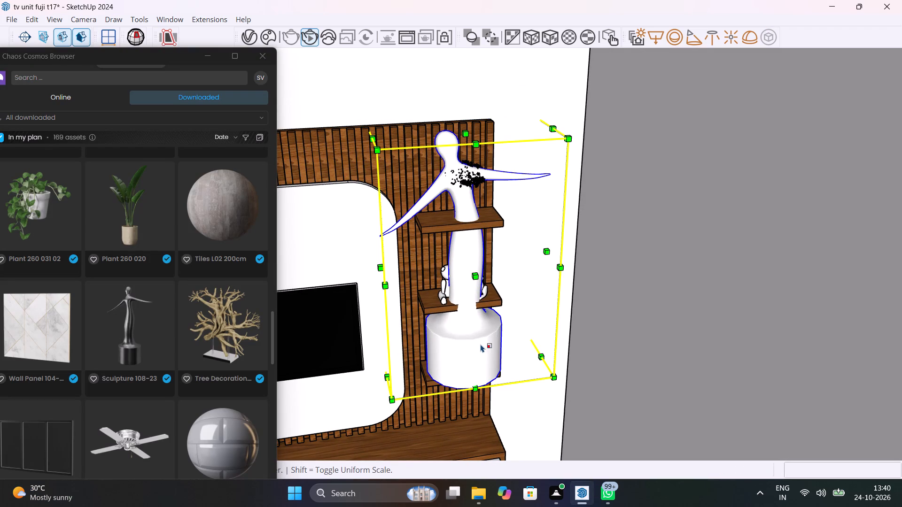
click(565, 141)
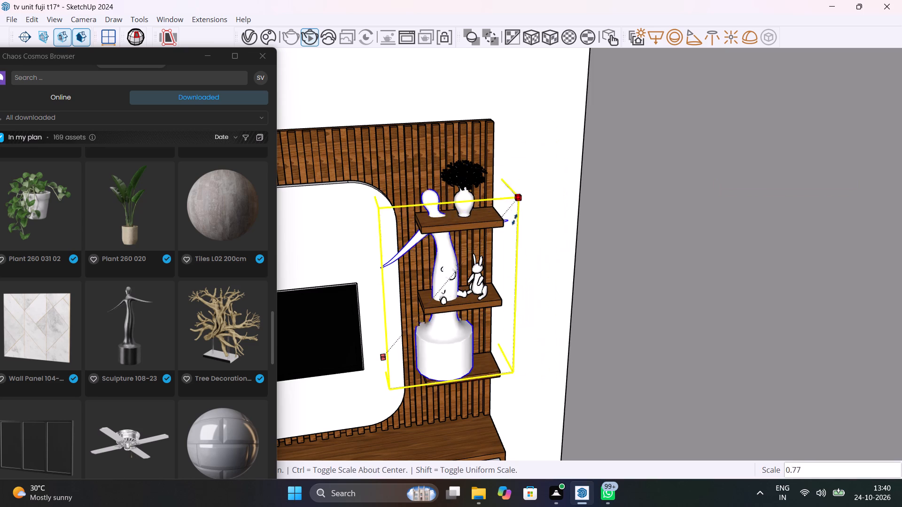
click(483, 330)
Move the sculpture by its lower base corner so it stands on the lowest shelf.
middle_drag(448, 356, 412, 346)
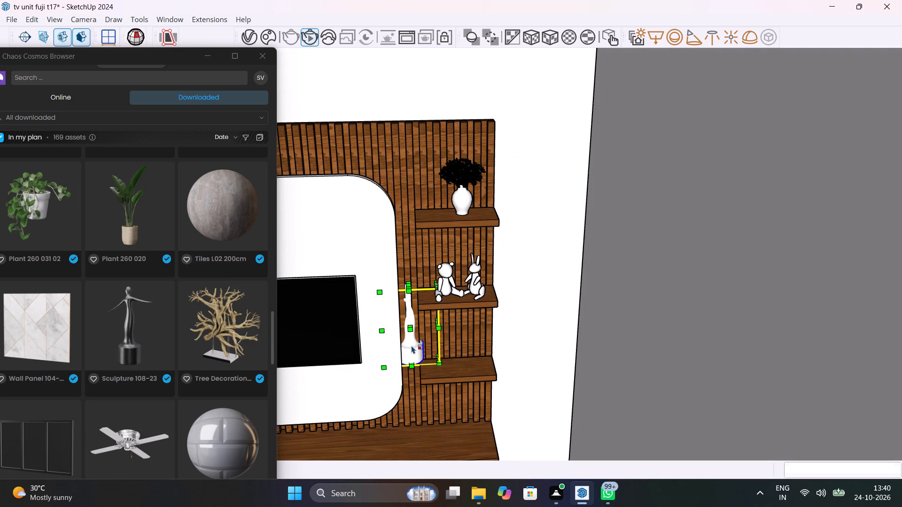
key(space)
click(420, 353)
key(m)
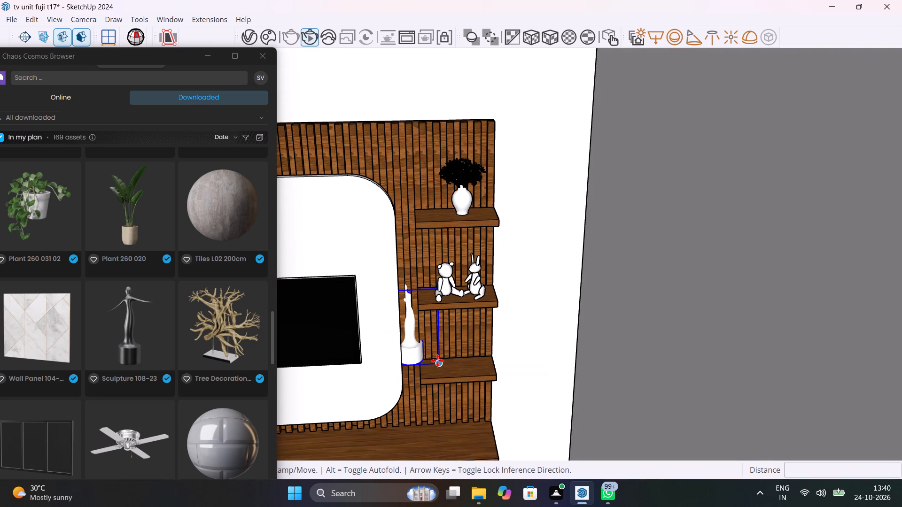
click(437, 361)
scroll(482, 372, up, 10)
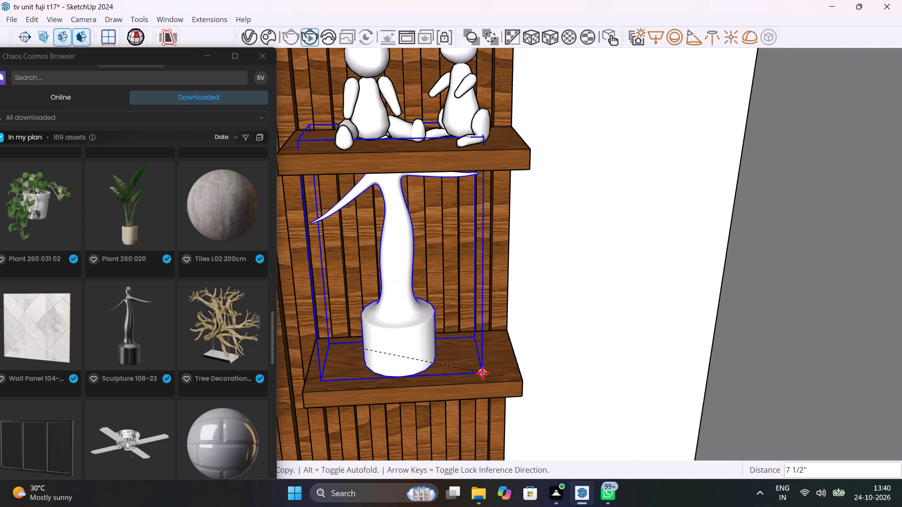
click(502, 379)
Scale the sculpture on the lowest shelf down uniformly to about 0.70.
key(space)
click(440, 340)
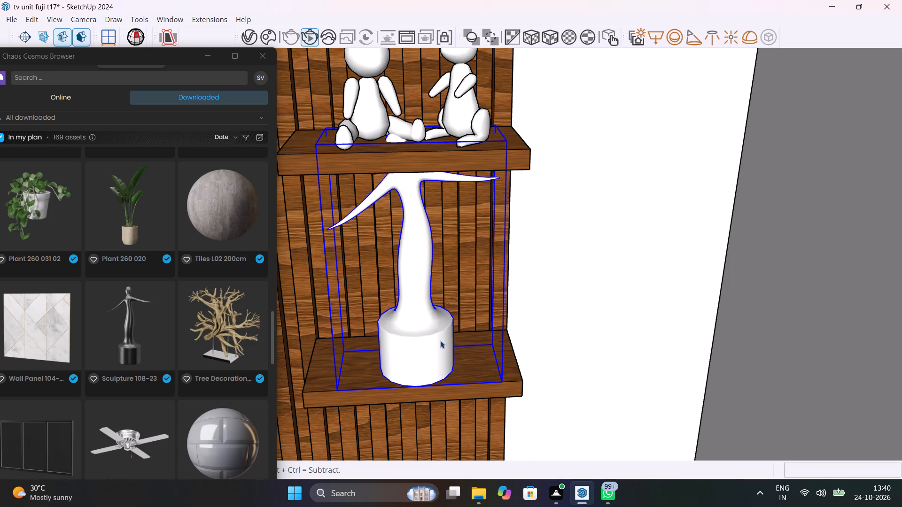
key(s)
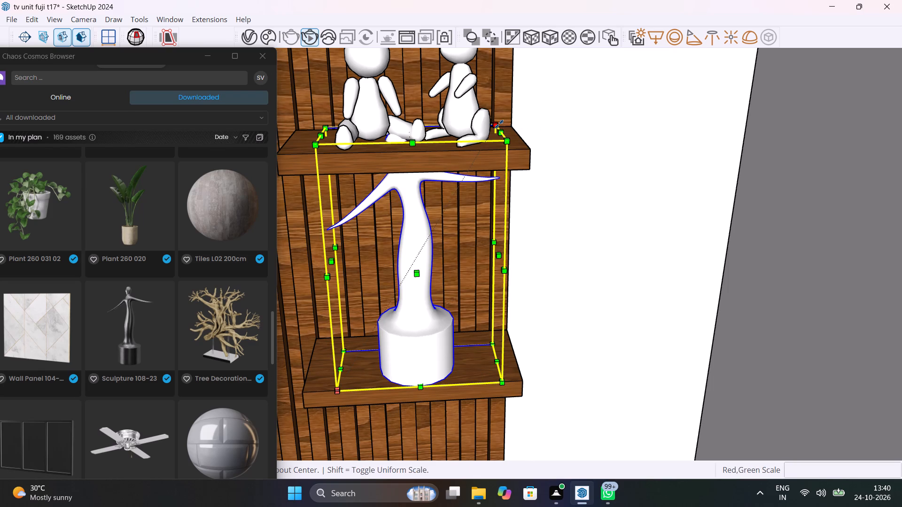
click(499, 124)
click(459, 210)
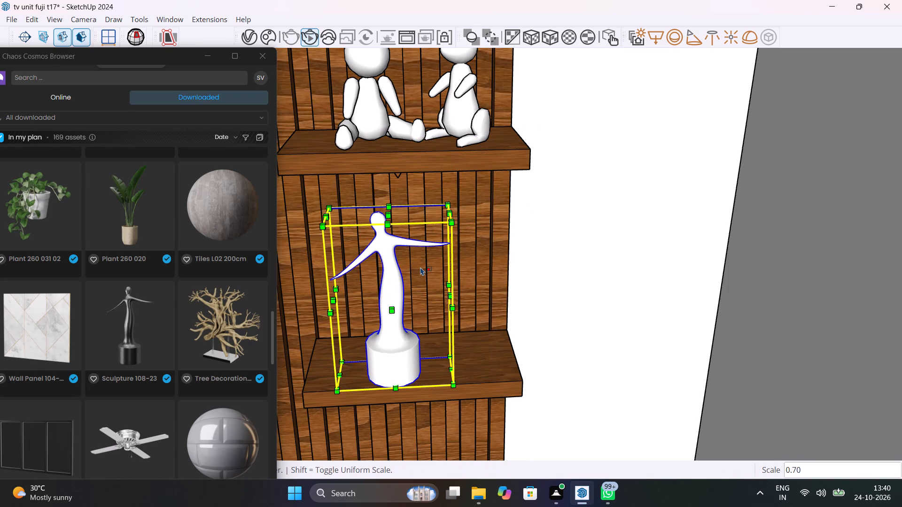
key(space)
Move the sculpture slightly back on the lowest shelf towards the slatted panel, then deselect it.
shift+middle_drag(555, 243, 634, 170)
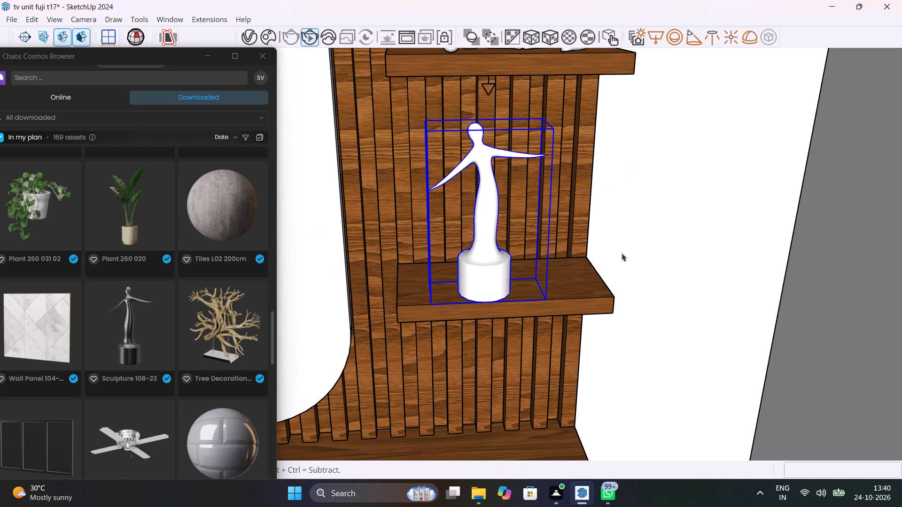
click(617, 265)
click(484, 284)
middle_drag(498, 292, 619, 252)
key(m)
click(462, 301)
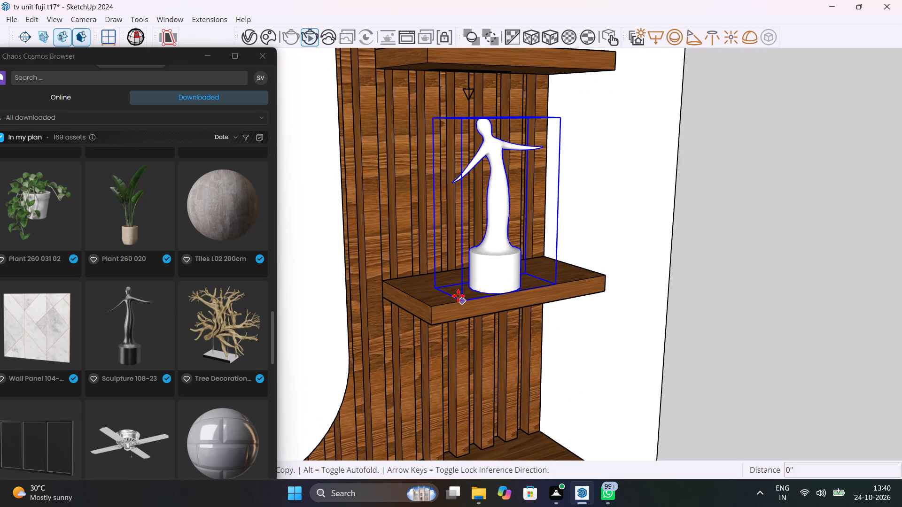
click(449, 289)
scroll(475, 313, down, 13)
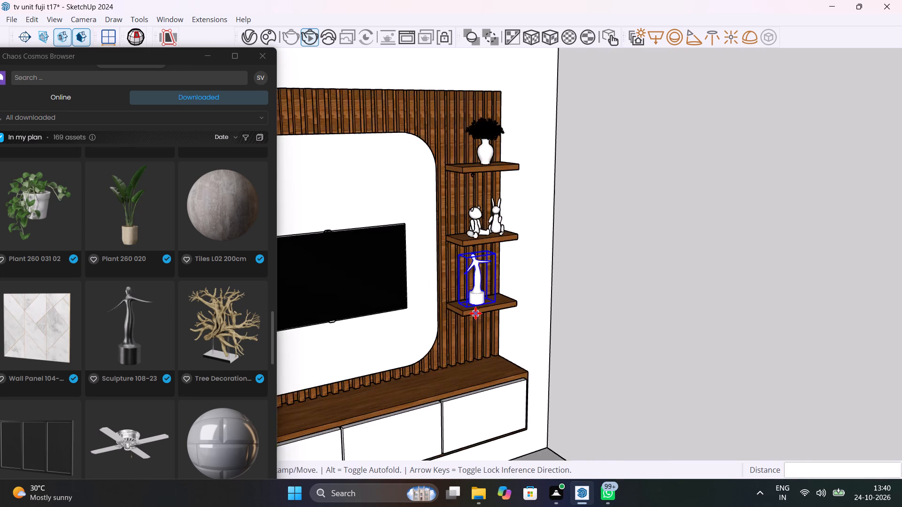
scroll(475, 313, down, 5)
key(space)
scroll(488, 327, down, 5)
click(741, 284)
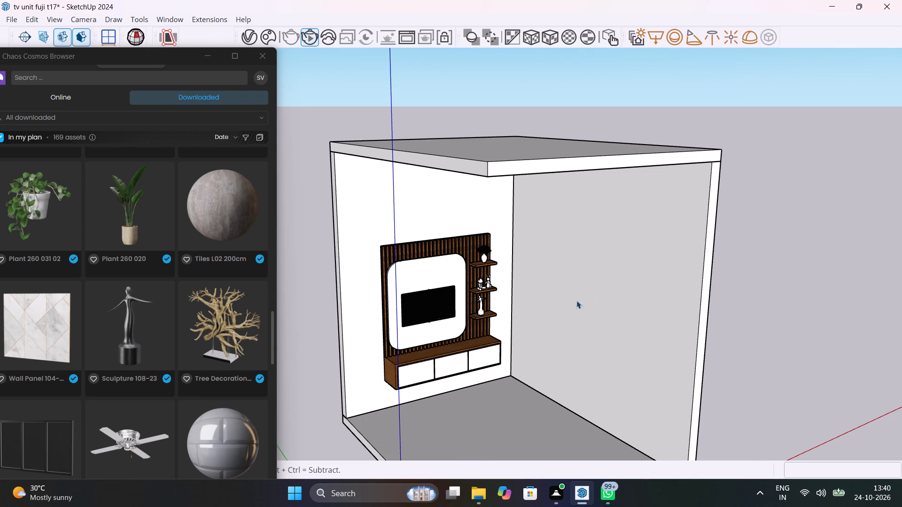
Import the downloaded succulent in a white square pot and place one on the left end of the TV console top.
scroll(493, 327, up, 4)
shift+middle_drag(512, 321, 448, 324)
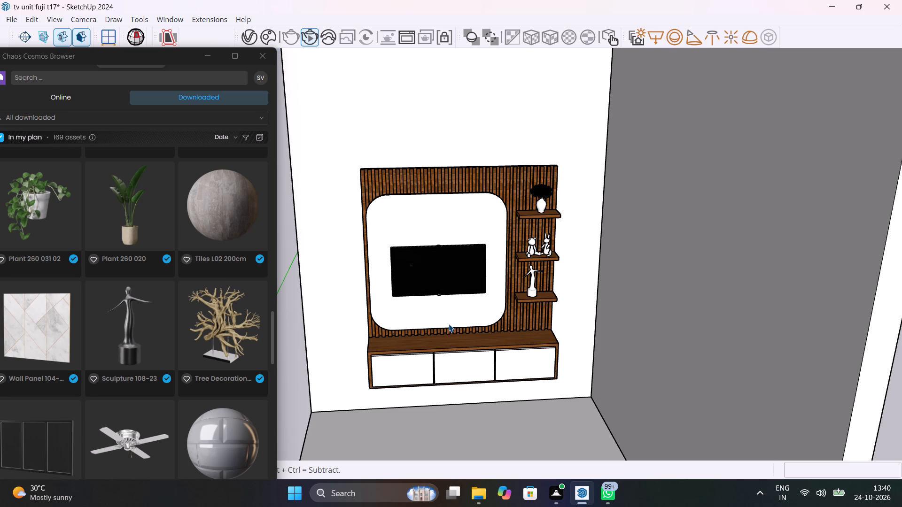
scroll(100, 271, up, 4)
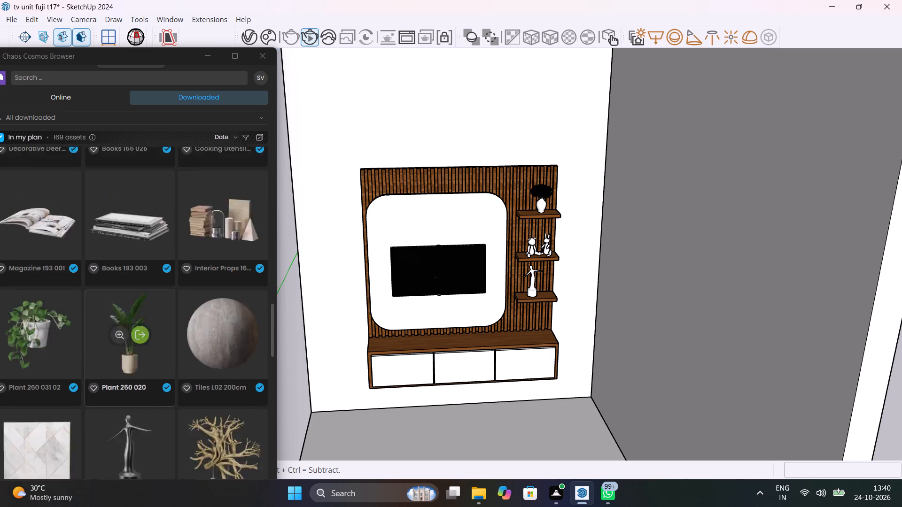
scroll(100, 271, up, 7)
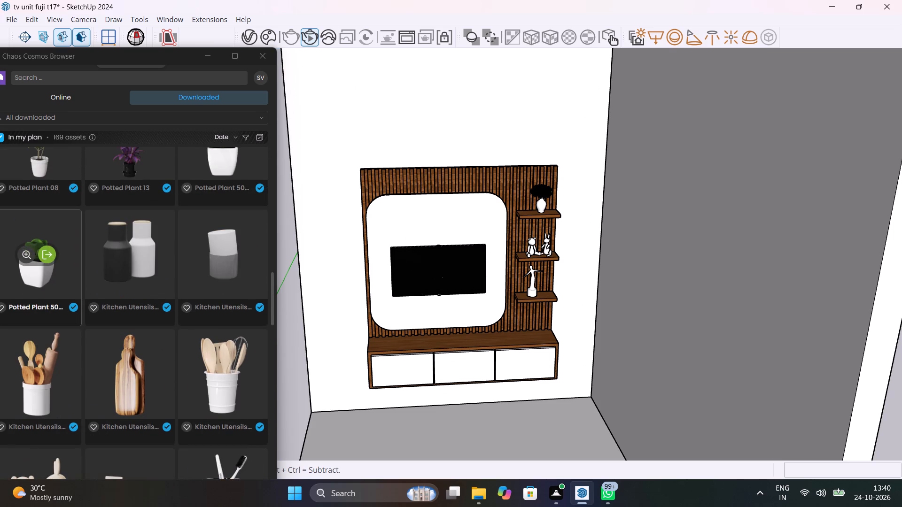
click(48, 262)
scroll(387, 343, up, 8)
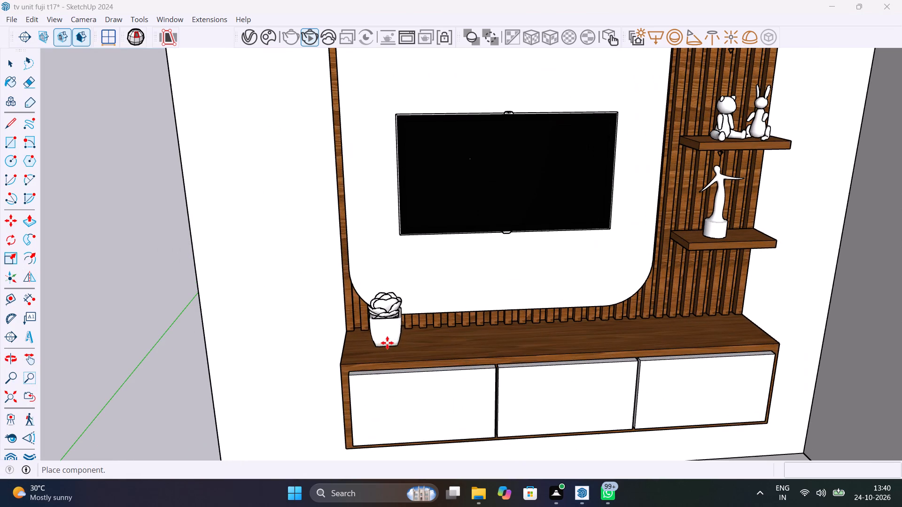
scroll(367, 348, up, 9)
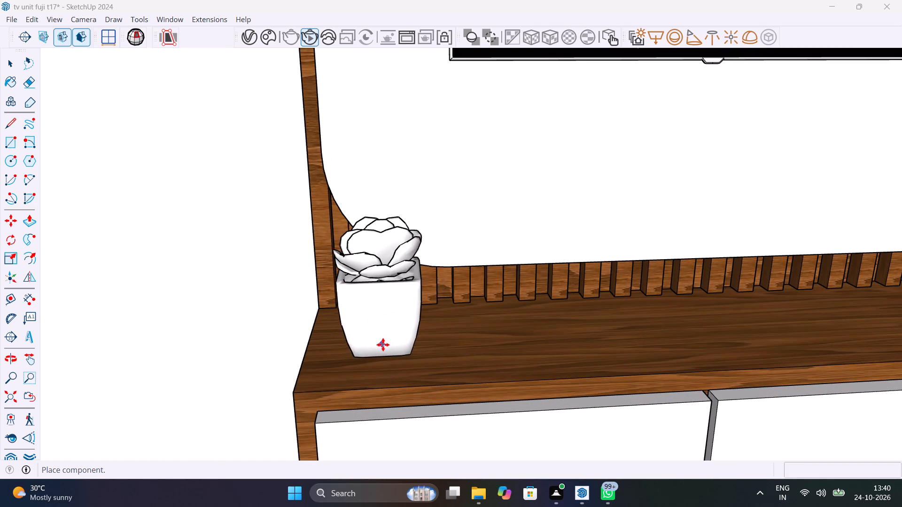
click(385, 344)
scroll(404, 362, down, 10)
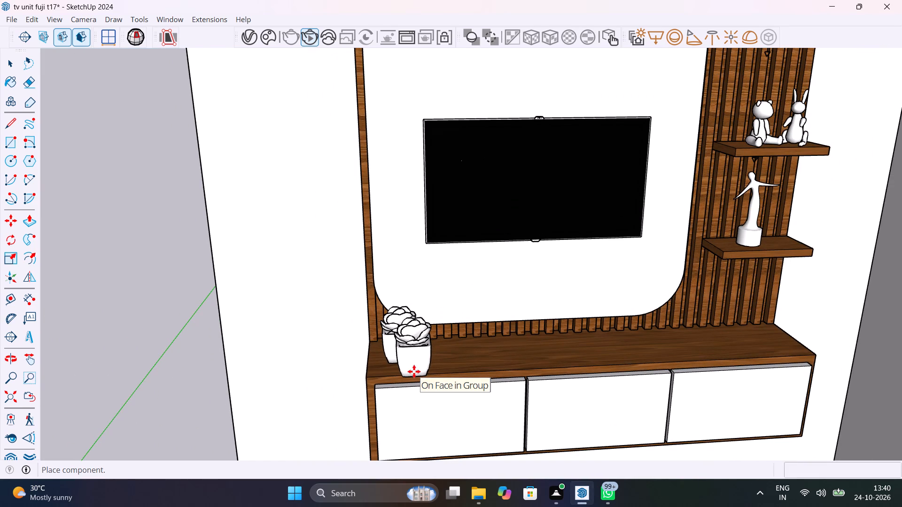
key(Escape)
Import the downloaded Books 193 003 stack and place it near the right end of the TV console top.
scroll(427, 379, down, 4)
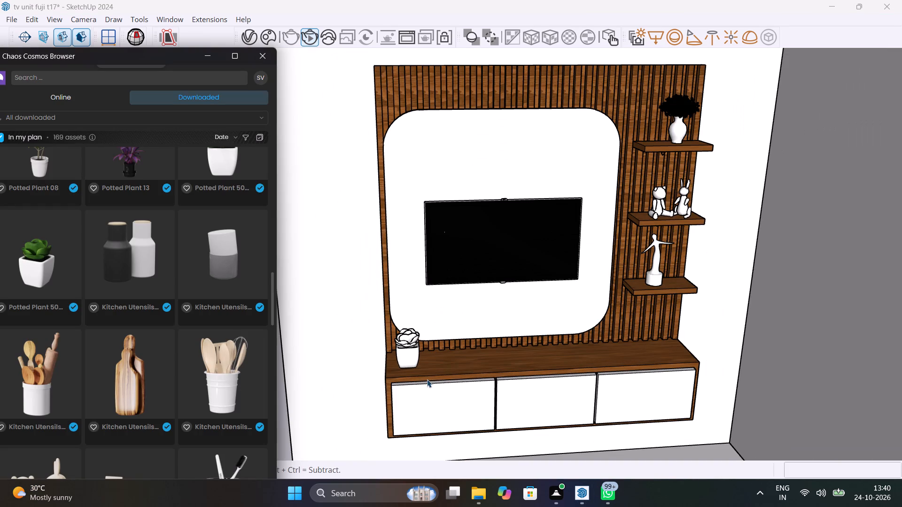
middle_drag(562, 342, 514, 299)
scroll(607, 341, down, 3)
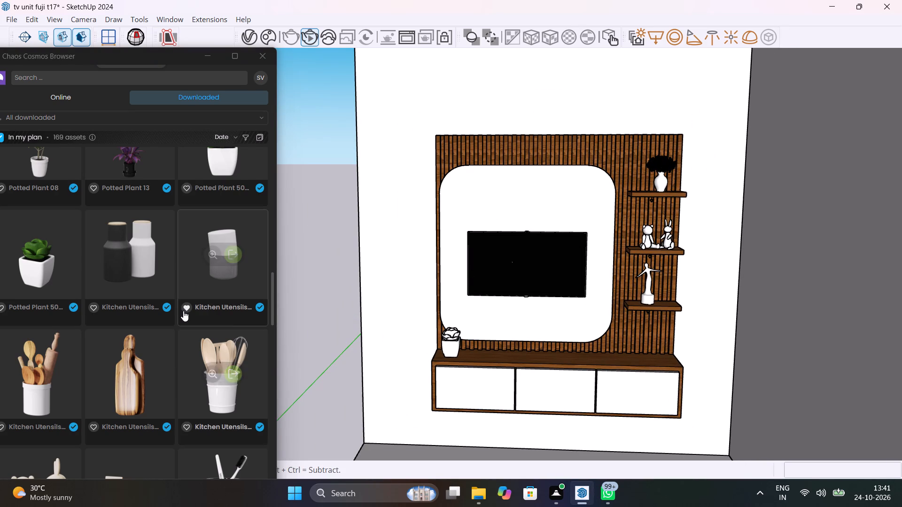
scroll(183, 311, up, 11)
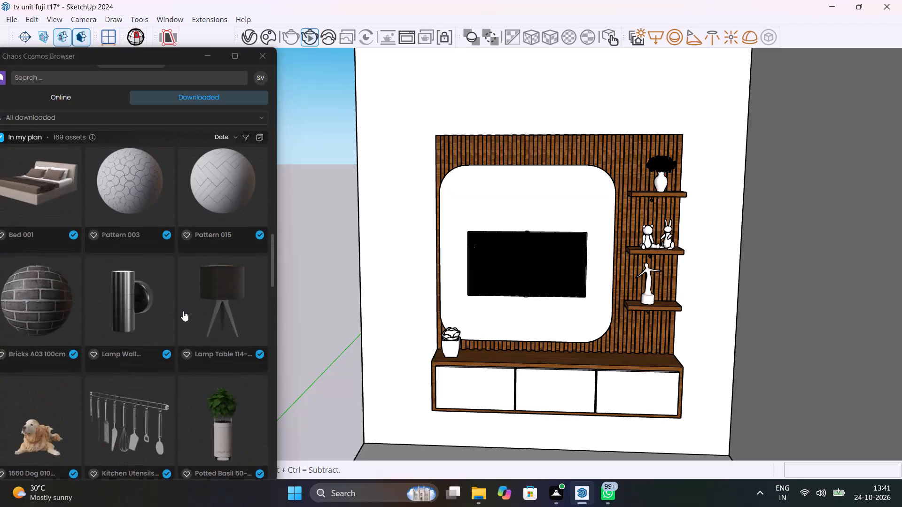
scroll(183, 311, up, 8)
scroll(183, 311, down, 3)
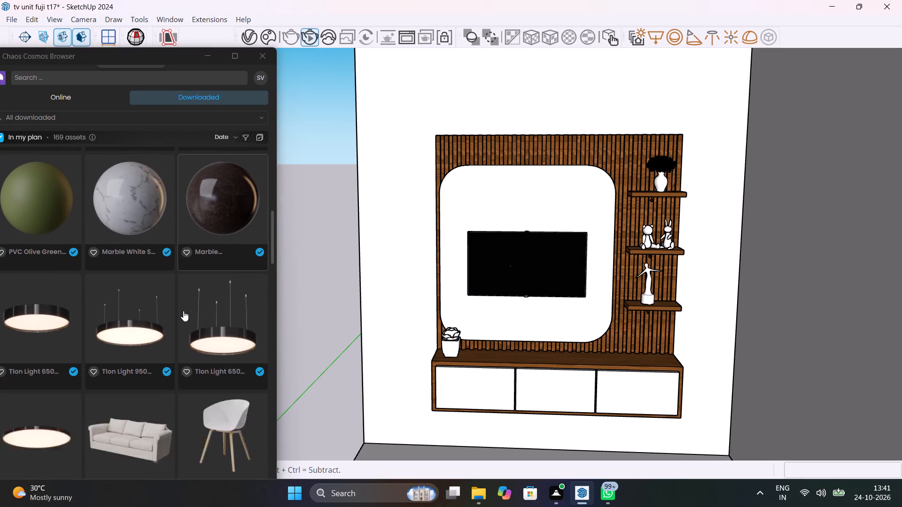
scroll(183, 311, down, 20)
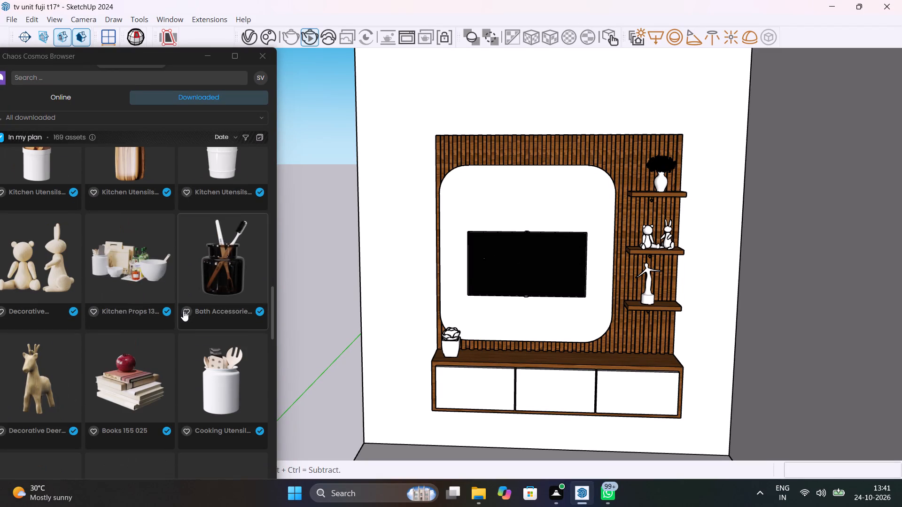
scroll(183, 311, down, 5)
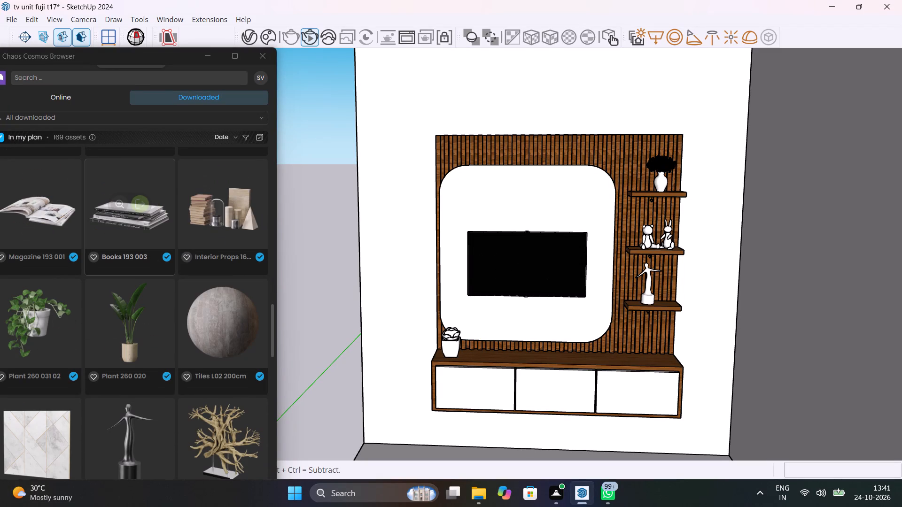
click(140, 208)
scroll(644, 357, up, 4)
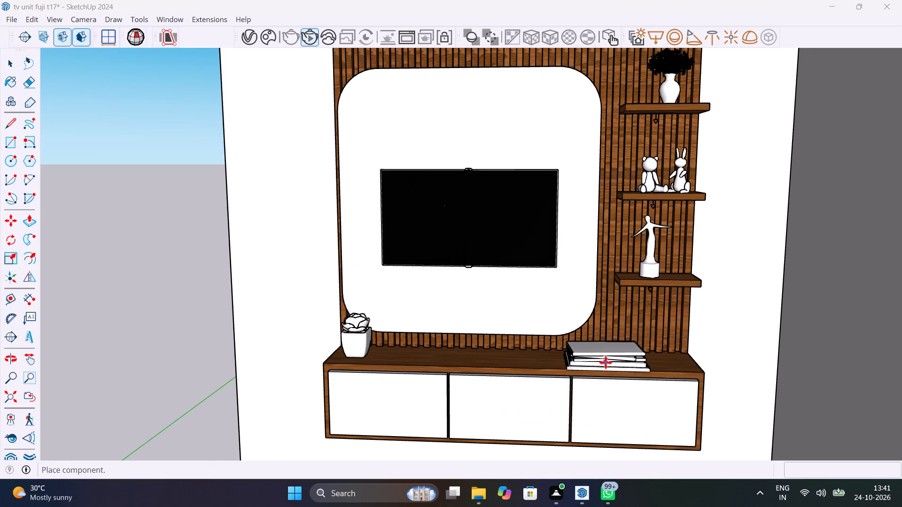
scroll(606, 362, up, 5)
middle_drag(621, 355, 638, 445)
scroll(632, 377, up, 5)
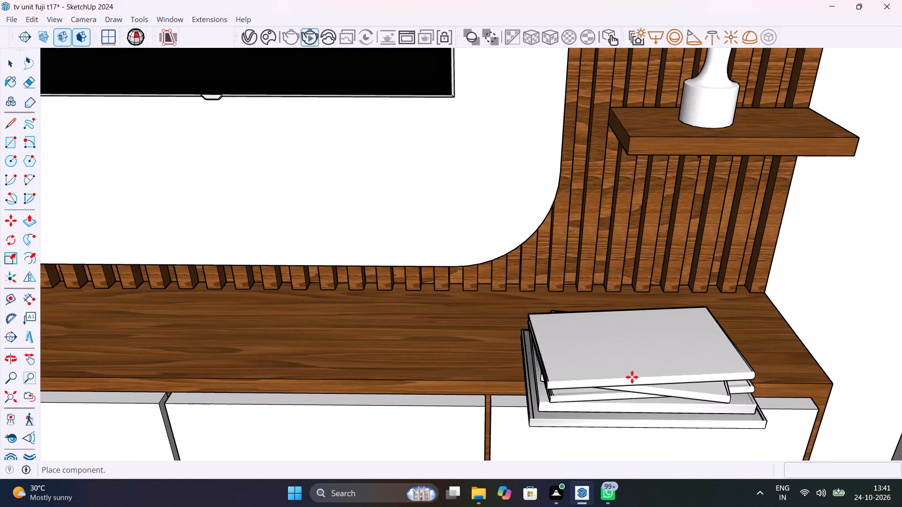
scroll(613, 358, up, 1)
click(588, 327)
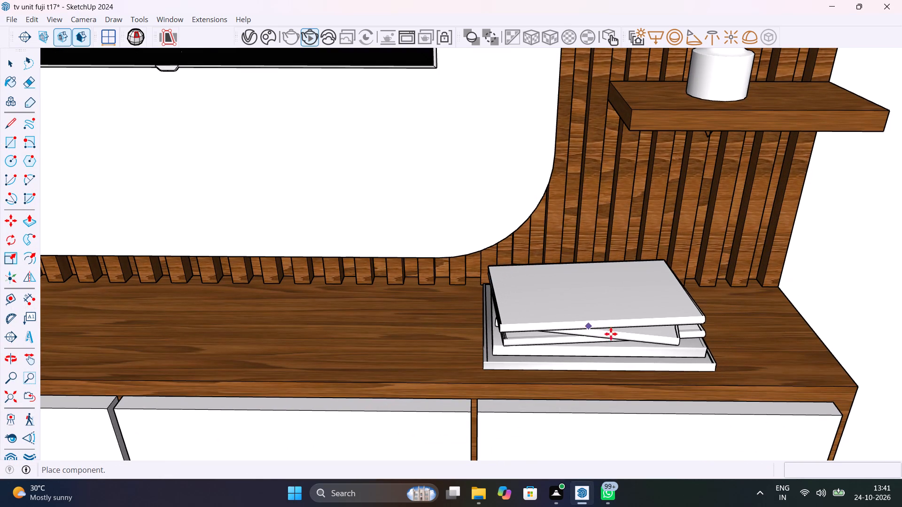
Drop the extra Books 193 003 stack outside the room to end placement, close the Cosmos browser, and delete that stray copy.
scroll(627, 335, down, 6)
key(Escape)
scroll(631, 334, down, 6)
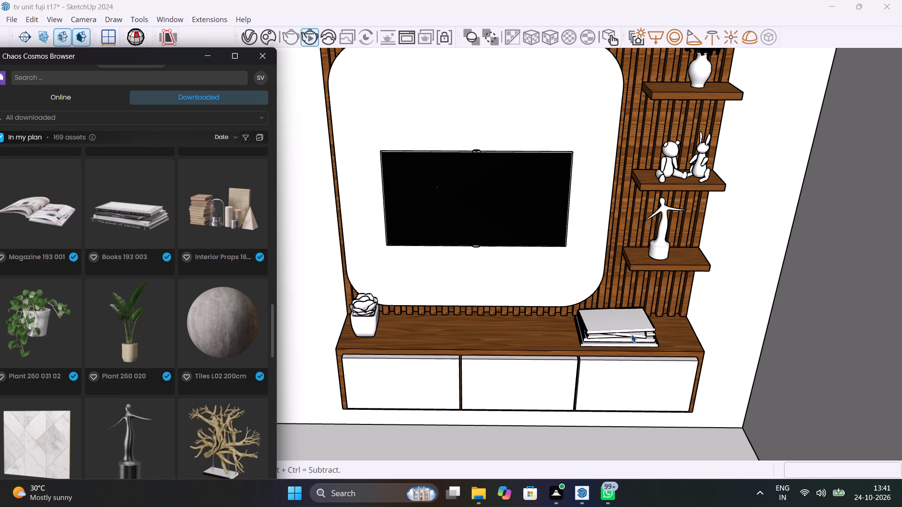
key(space)
scroll(631, 334, down, 5)
key(Escape)
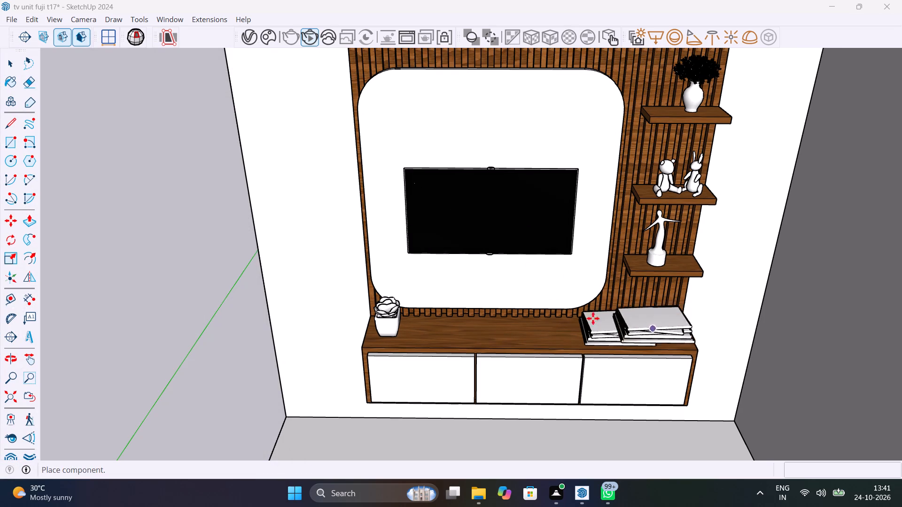
key(space)
key(Escape)
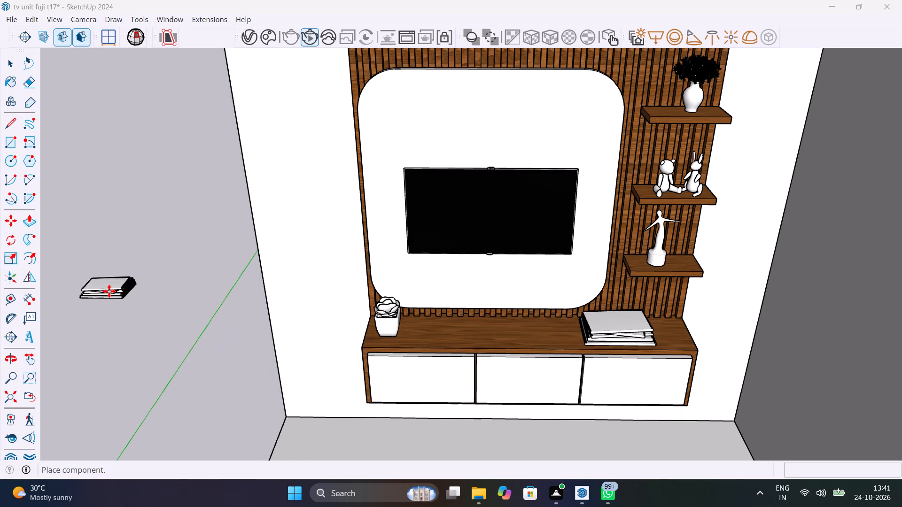
click(133, 276)
key(Escape)
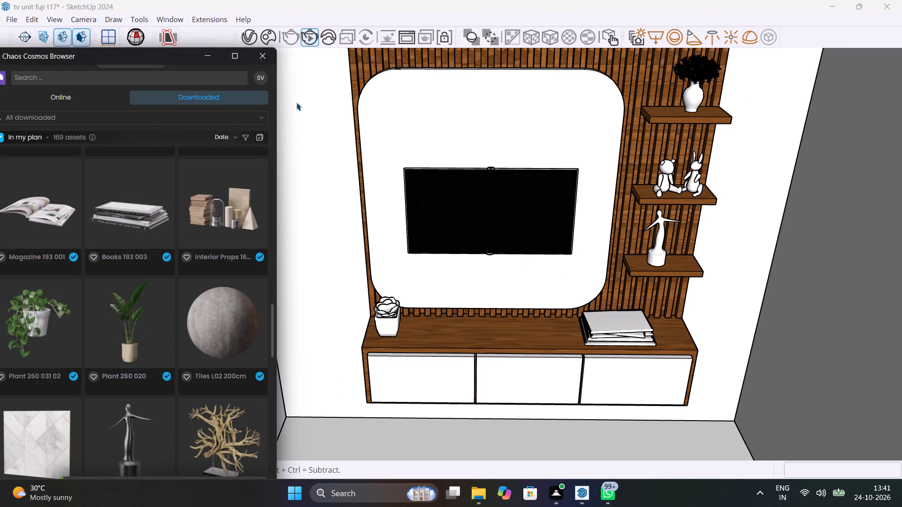
click(267, 59)
click(152, 276)
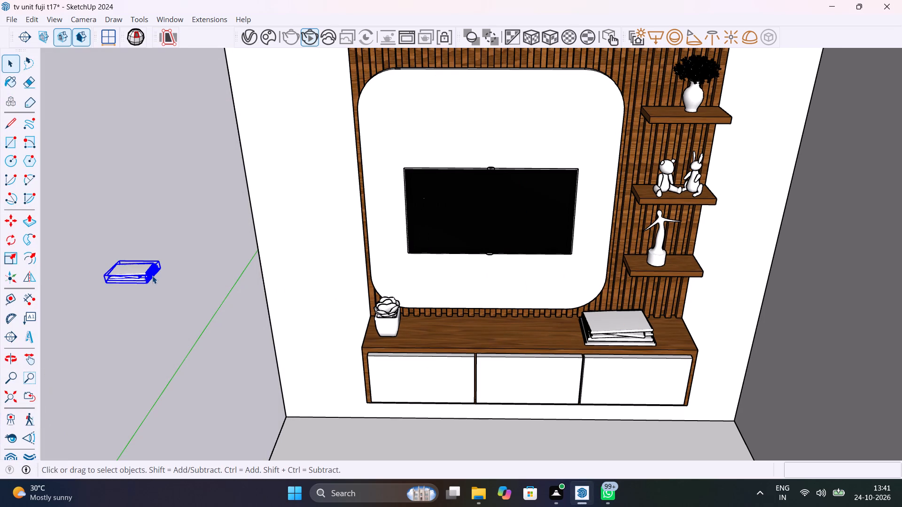
key(Delete)
Examine the TV unit, its wall shelves and the decorated console top from an angled overall view of the room.
scroll(590, 323, down, 4)
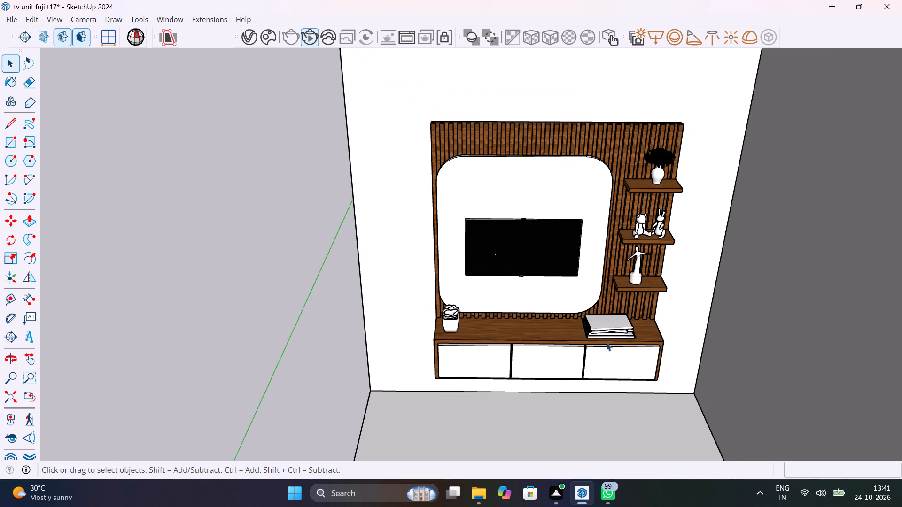
middle_drag(633, 268, 691, 213)
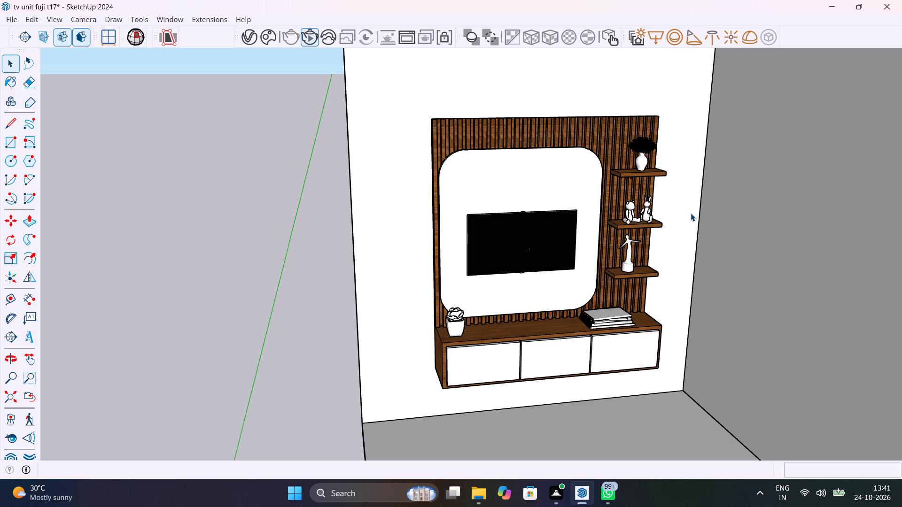
scroll(586, 320, up, 7)
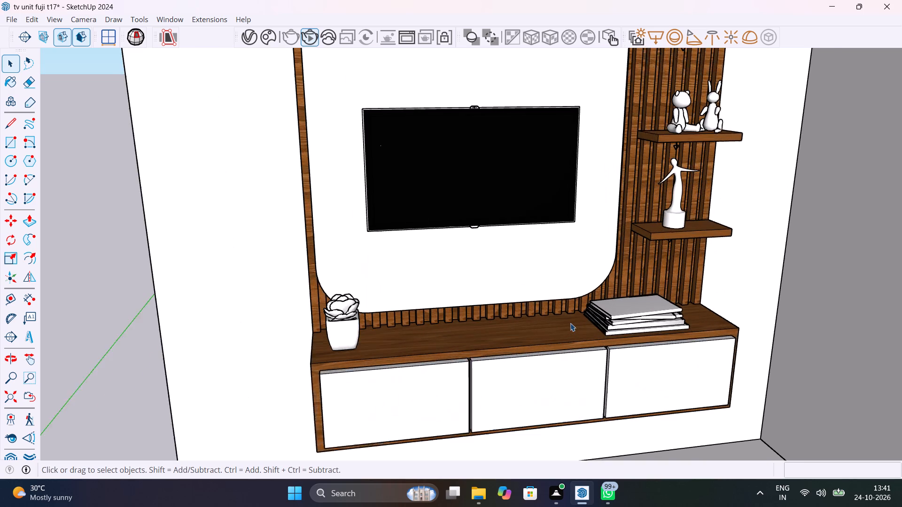
middle_drag(585, 318, 642, 327)
scroll(642, 327, down, 8)
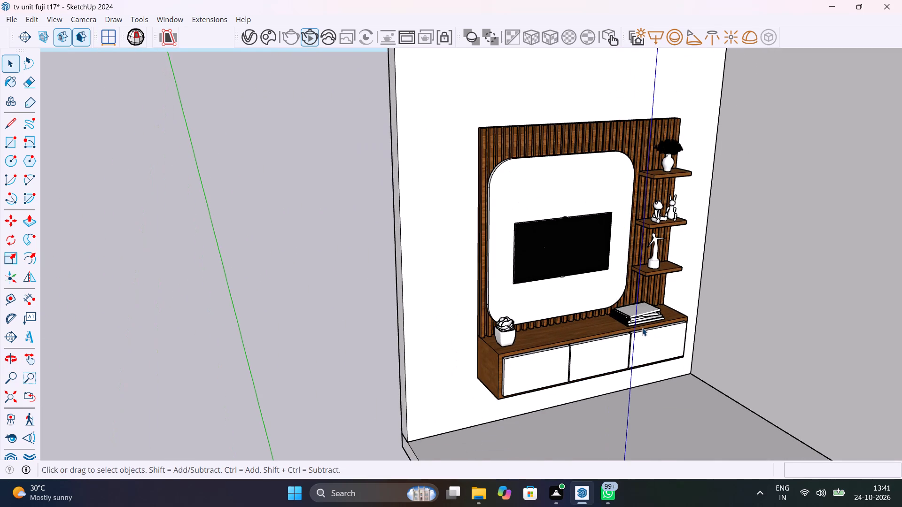
scroll(609, 250, down, 1)
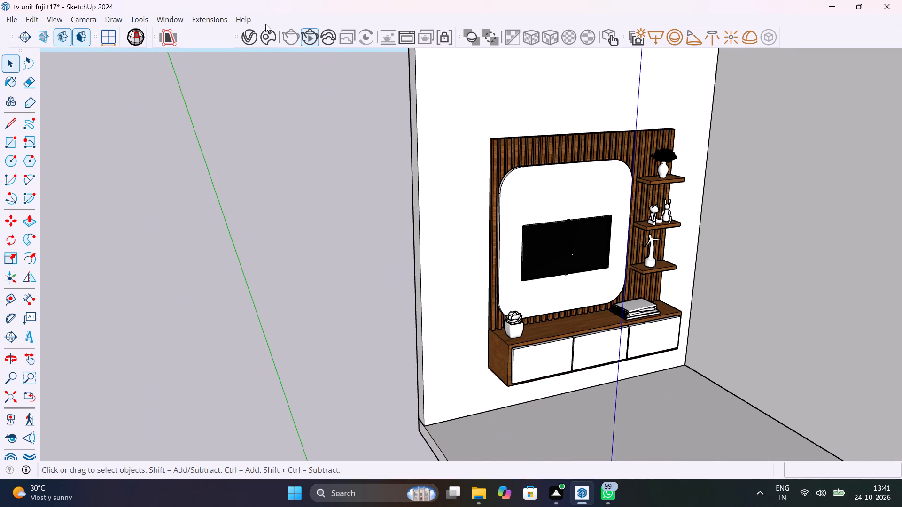
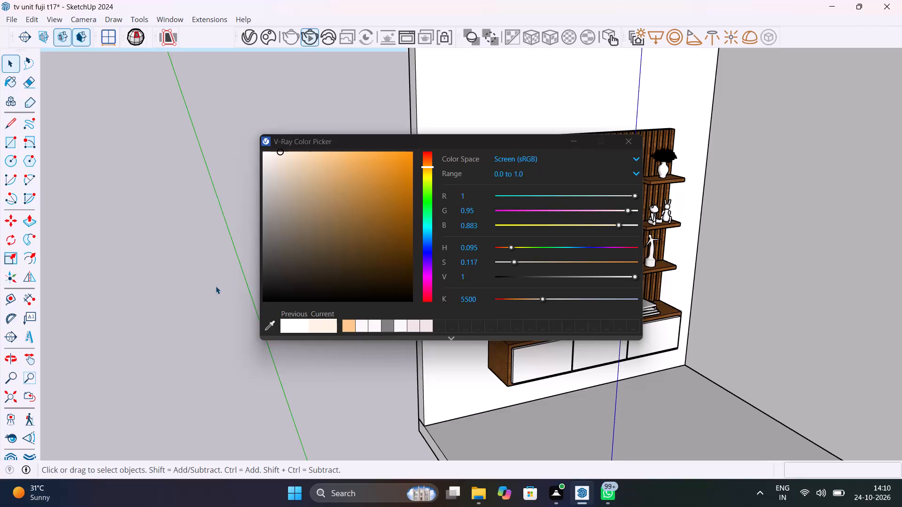
Dismiss the open colour picker and unhide all hidden parts of the room.
click(578, 142)
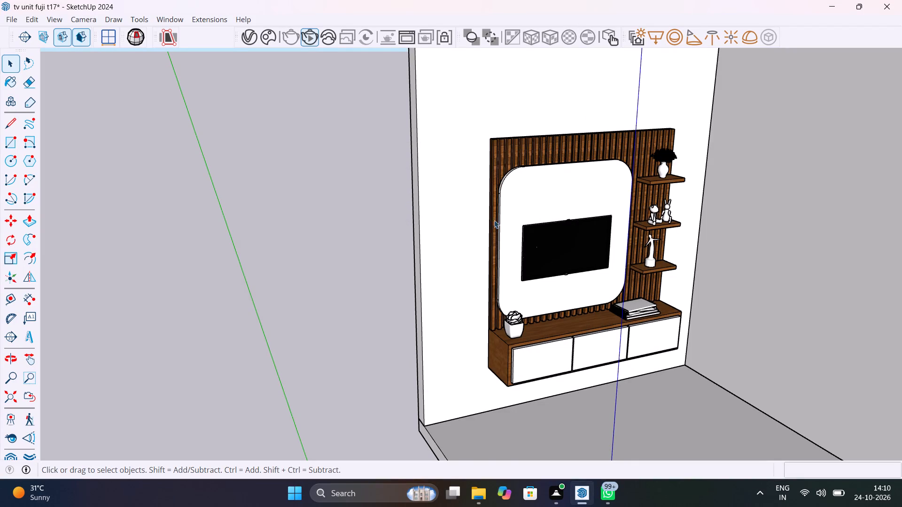
scroll(498, 222, down, 9)
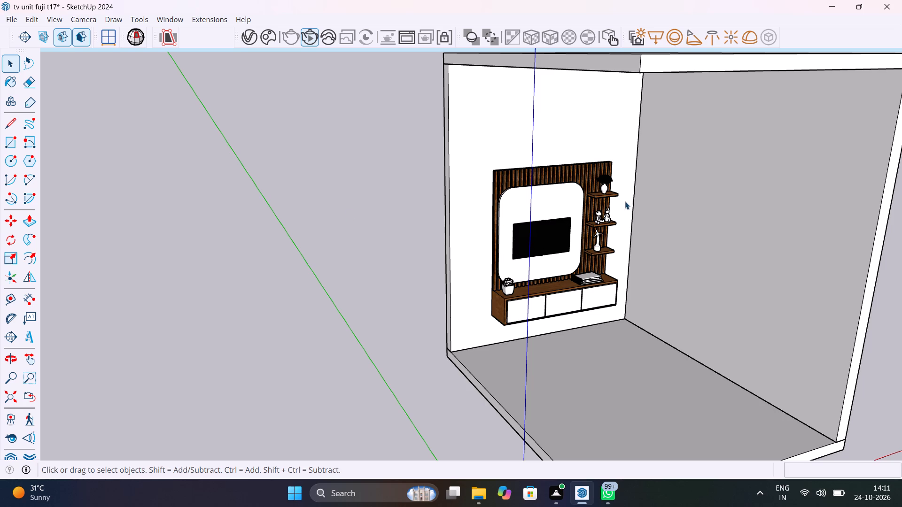
click(35, 18)
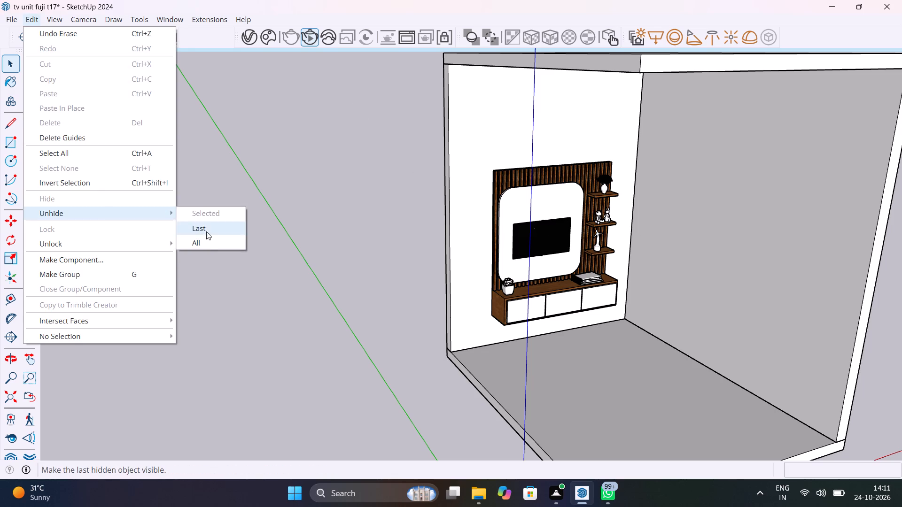
click(209, 241)
Add a Light Mix render element to the V-Ray scene.
scroll(288, 234, down, 6)
scroll(369, 236, down, 5)
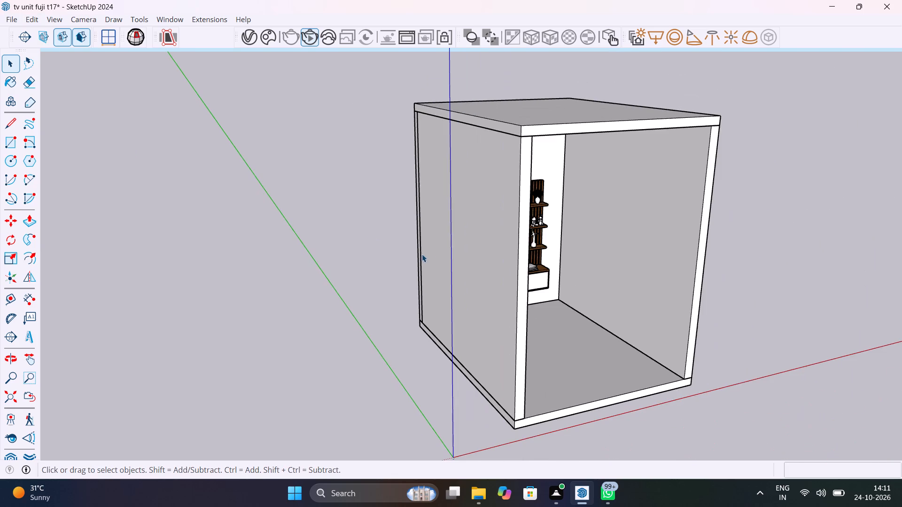
middle_drag(485, 259, 329, 224)
middle_drag(467, 257, 519, 272)
click(254, 41)
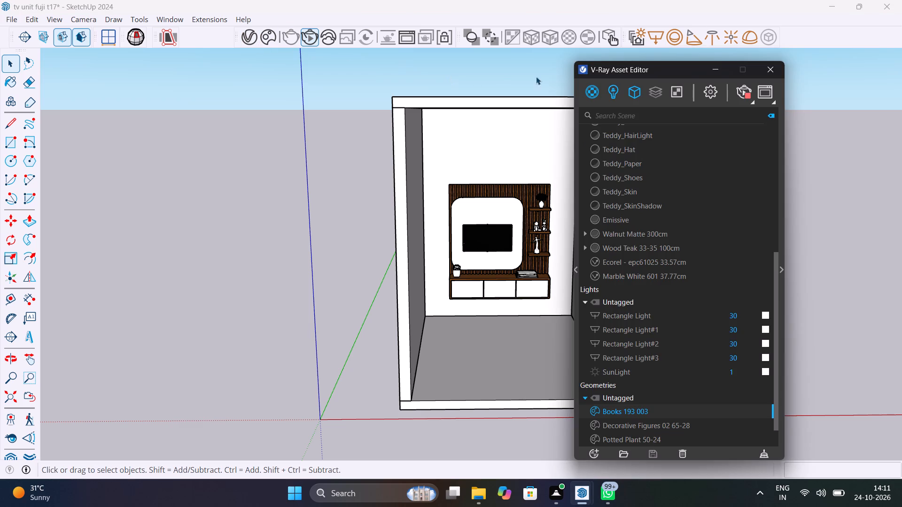
click(648, 91)
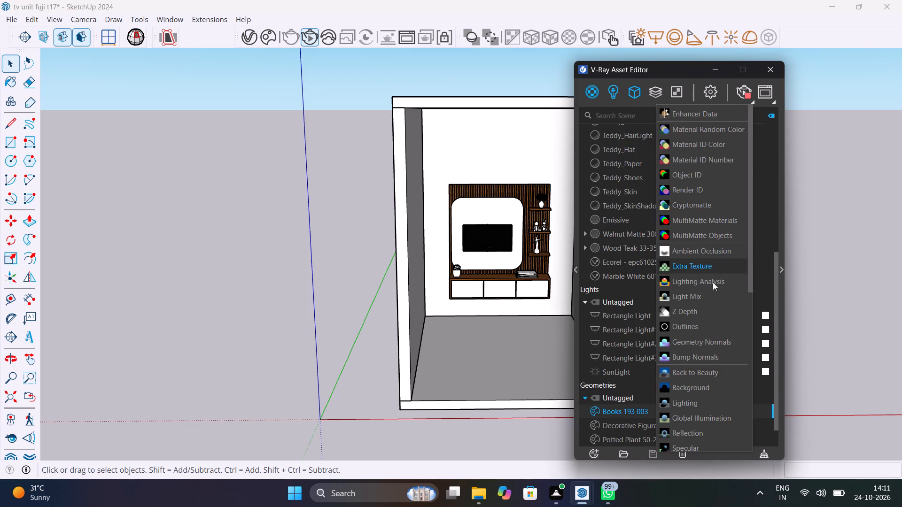
click(719, 298)
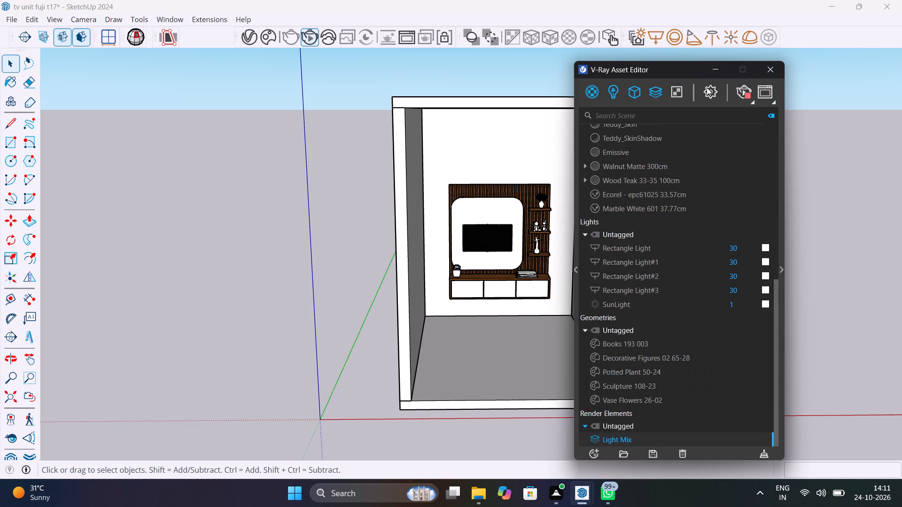
drag(677, 69, 175, 17)
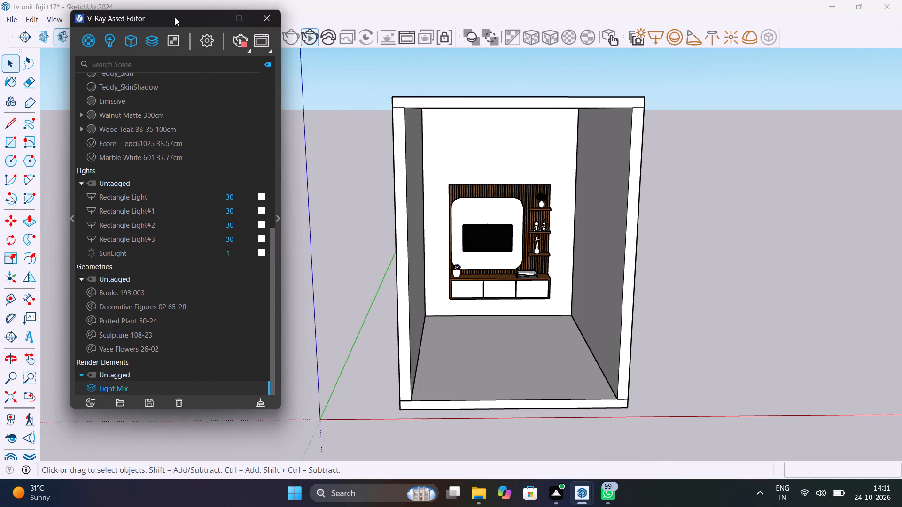
drag(175, 17, 246, 10)
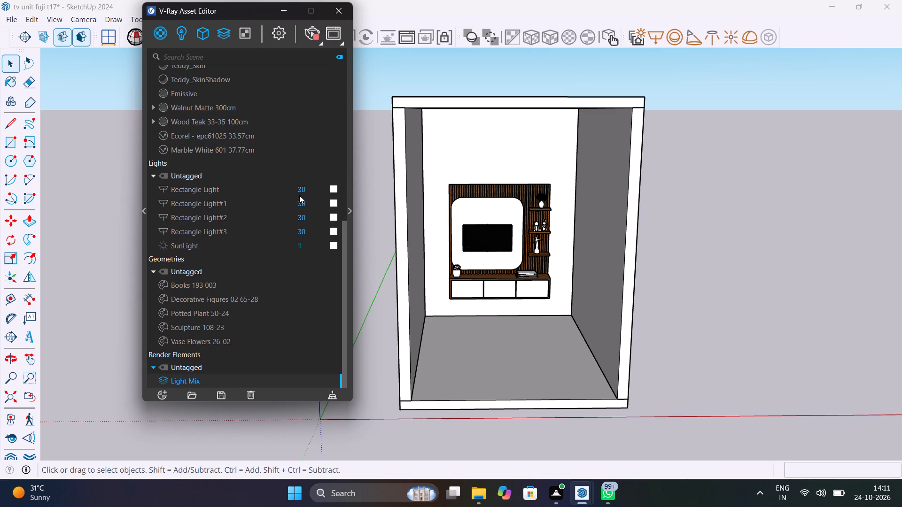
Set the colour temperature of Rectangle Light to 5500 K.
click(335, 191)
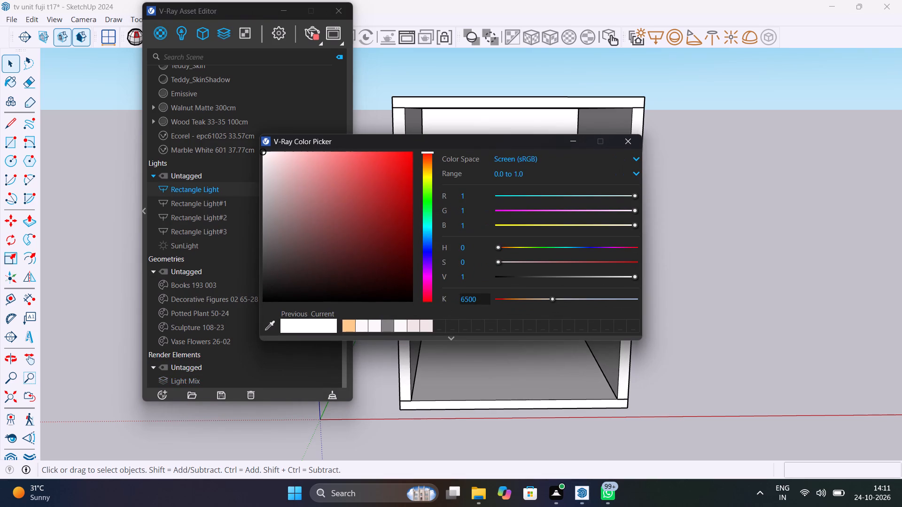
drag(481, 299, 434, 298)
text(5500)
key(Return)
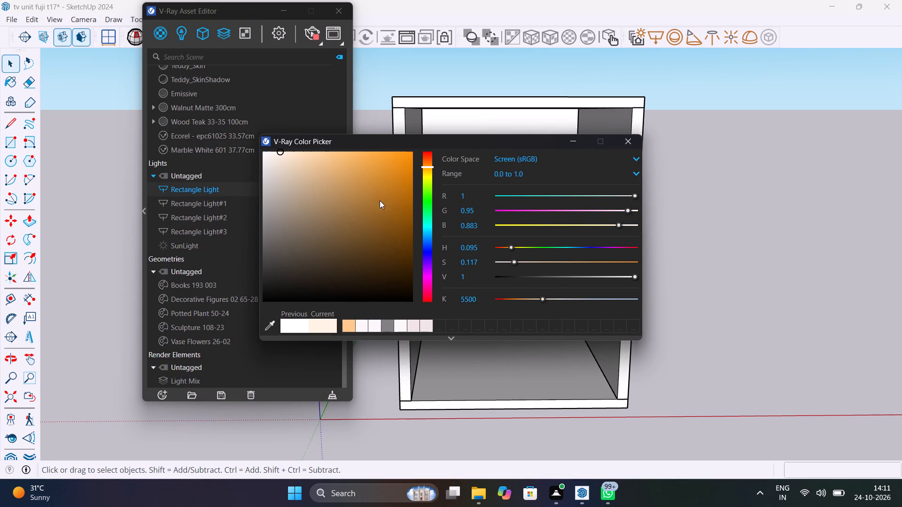
Set the colour temperature of Rectangle Light to 3500 K.
drag(415, 140, 545, 159)
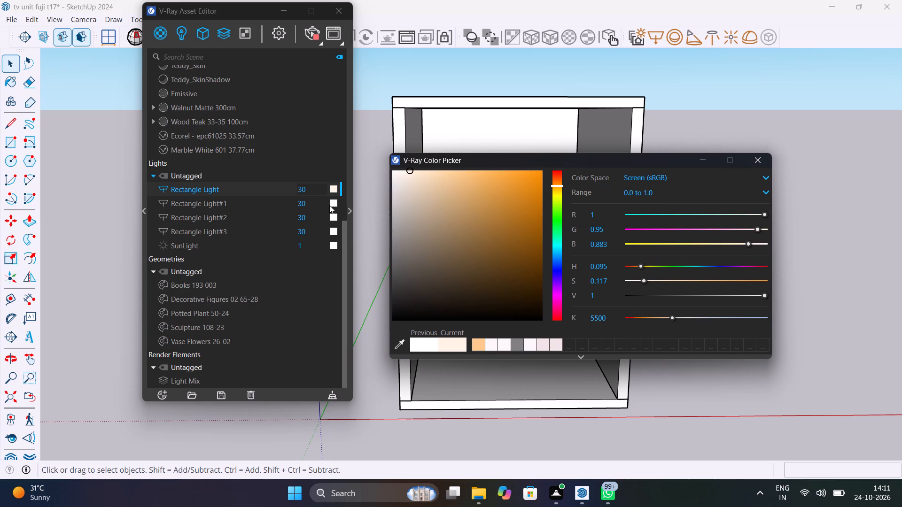
drag(618, 317, 595, 317)
text(3500)
key(BackSpace)
key(BackSpace)
key(BackSpace)
key(BackSpace)
key(BackSpace)
key(BackSpace)
key(BackSpace)
text(3500)
key(Return)
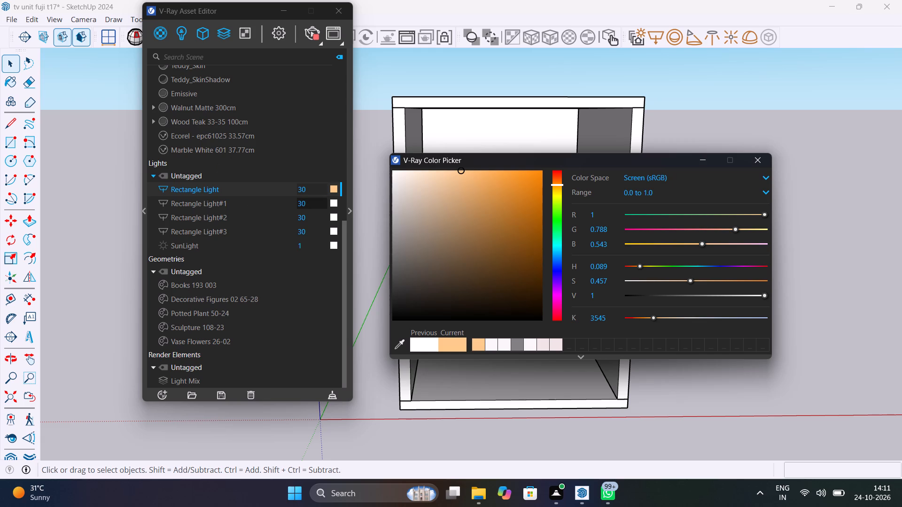
Set the colour temperature of Rectangle Light#1 and Rectangle Light#2 to 3500 K each.
click(332, 203)
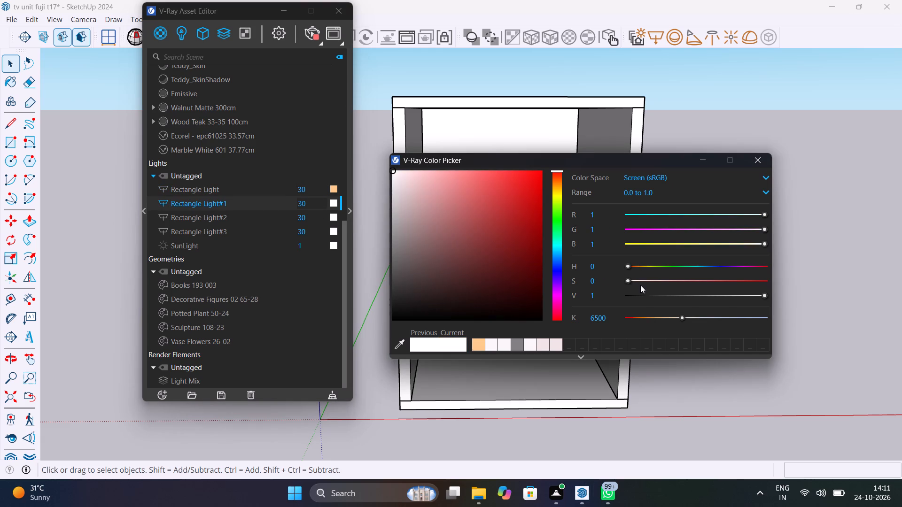
drag(610, 320, 560, 315)
text(3500)
key(Return)
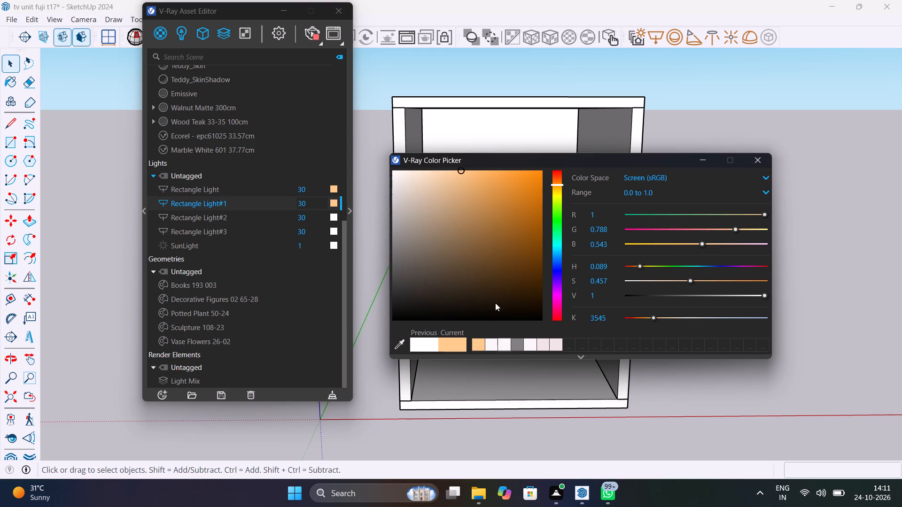
click(336, 219)
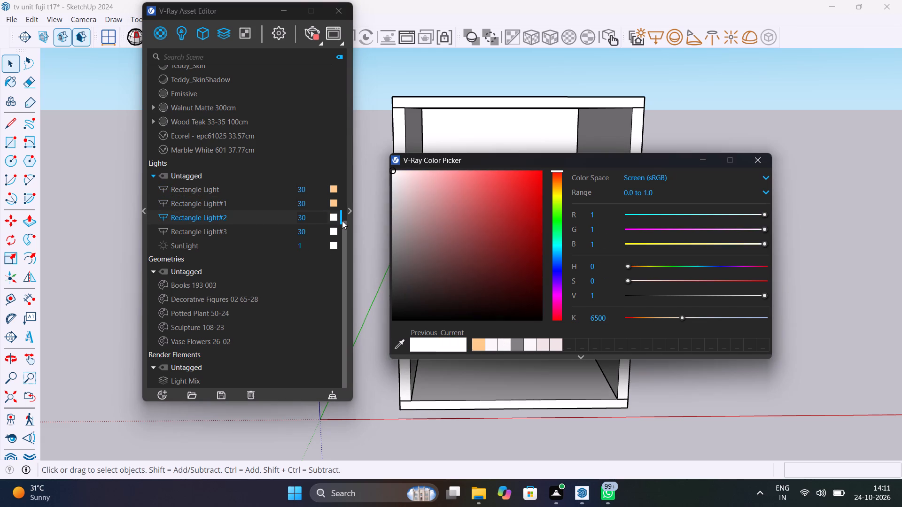
drag(615, 317, 537, 314)
text(3500)
key(Return)
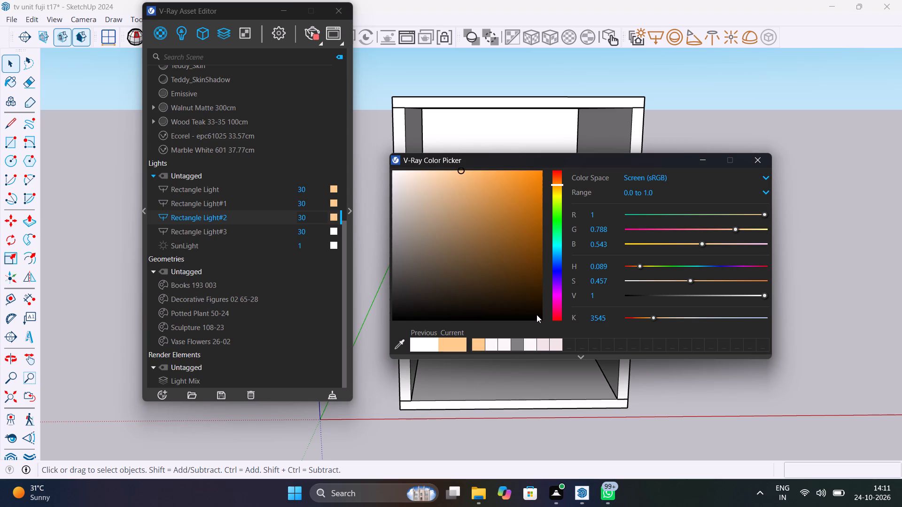
Set the colour temperature of Rectangle Light#3 to 3500 K and close the colour picker.
click(333, 231)
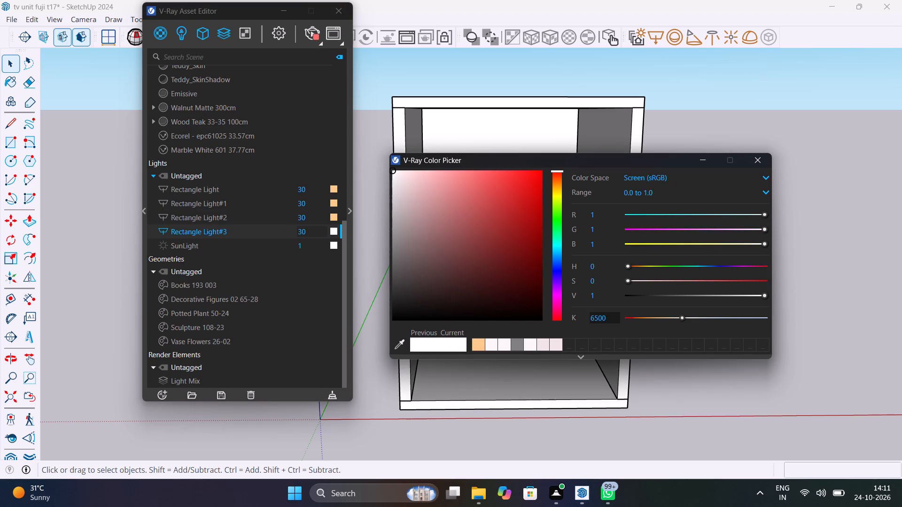
drag(605, 316, 514, 317)
text(3500)
key(Return)
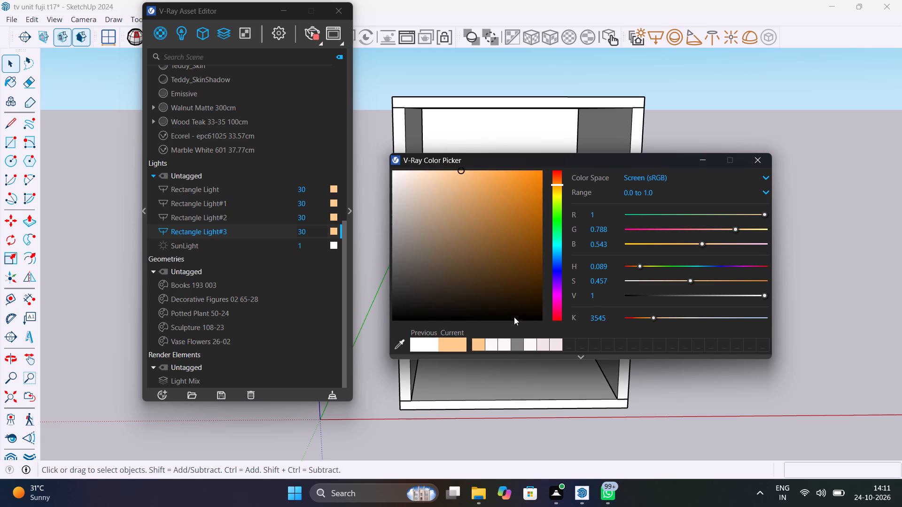
click(762, 155)
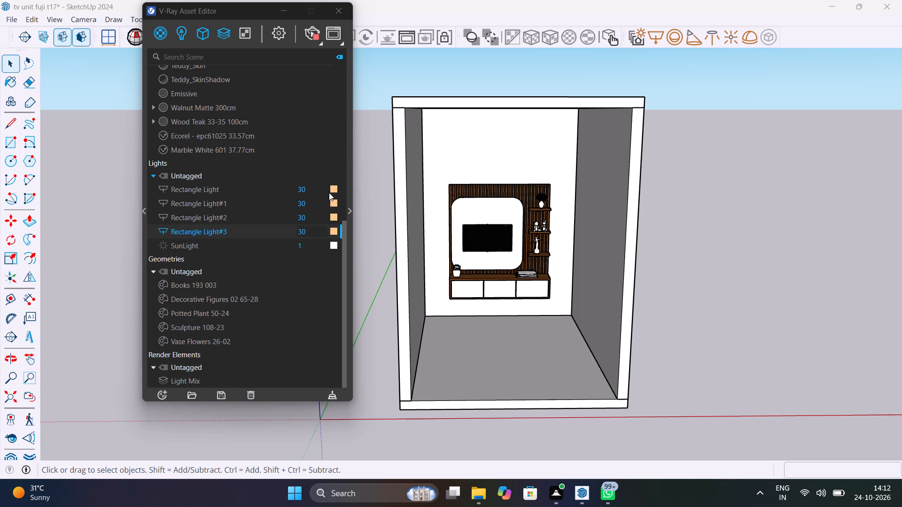
click(331, 191)
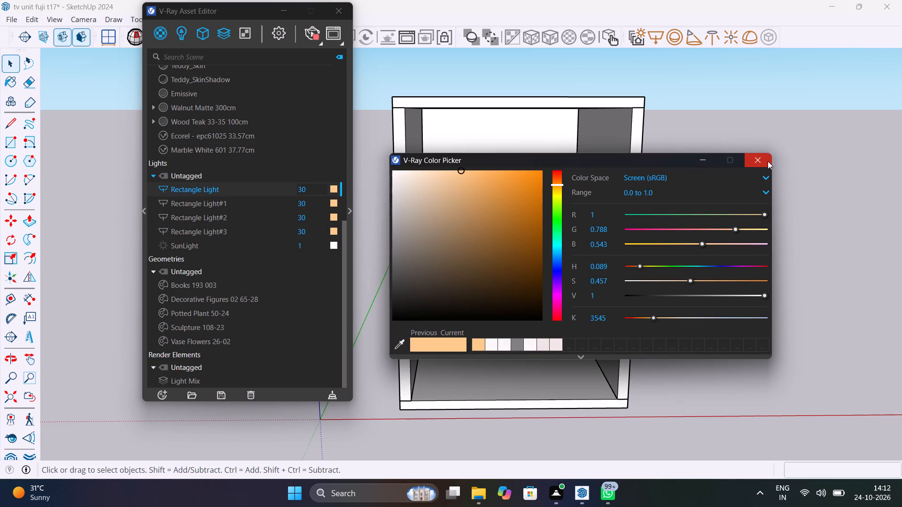
click(765, 161)
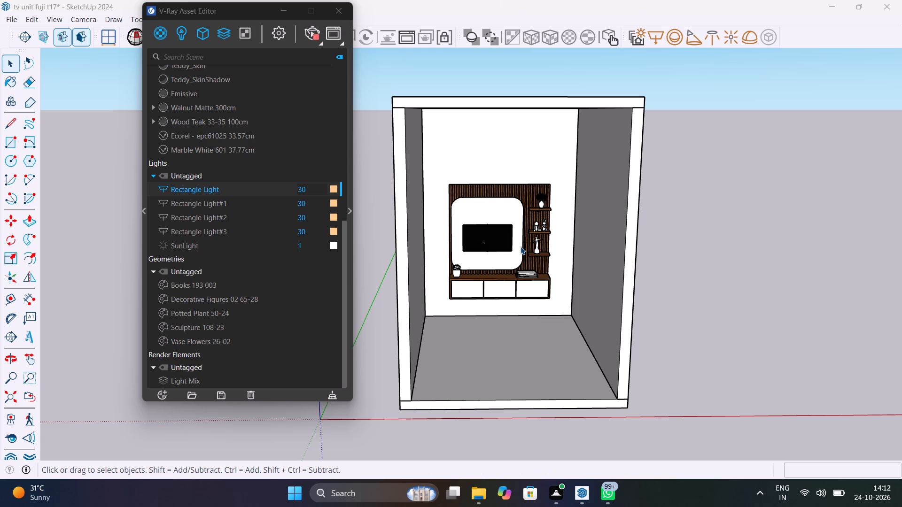
Frame the whole TV unit from the front inside the room and restart the interactive V-Ray render.
scroll(521, 246, up, 7)
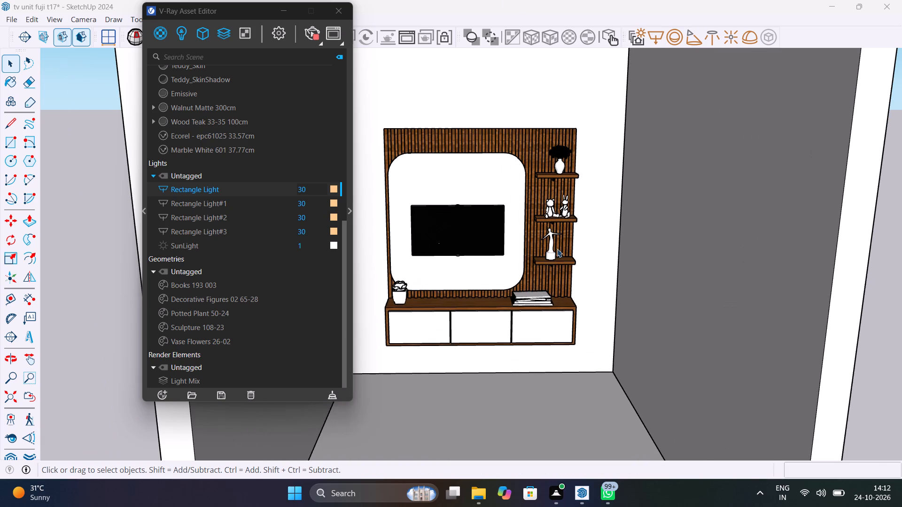
shift+middle_drag(575, 253, 633, 246)
scroll(680, 271, up, 3)
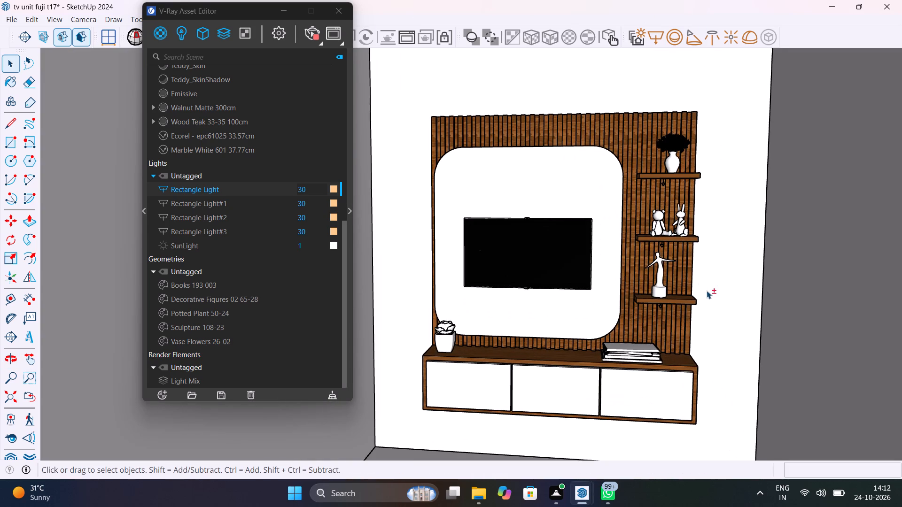
shift+middle_drag(668, 256, 715, 261)
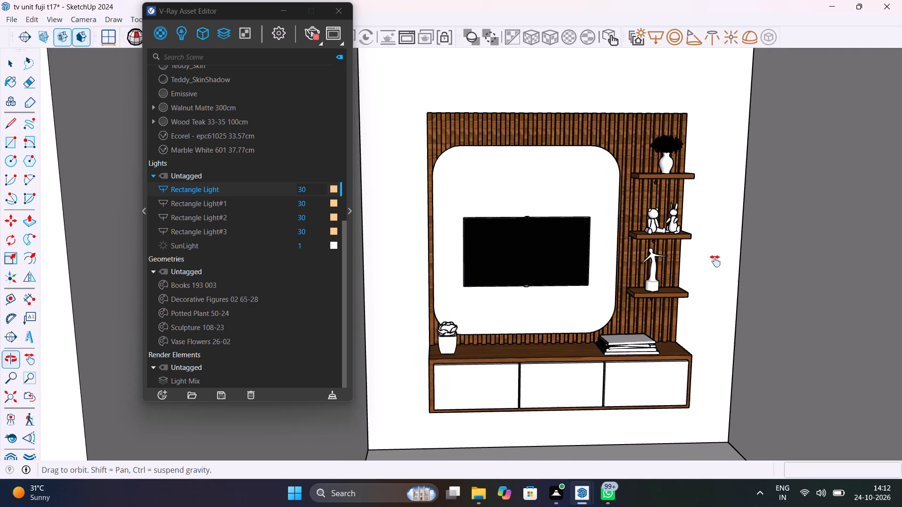
shift+middle_drag(715, 261, 704, 250)
click(313, 34)
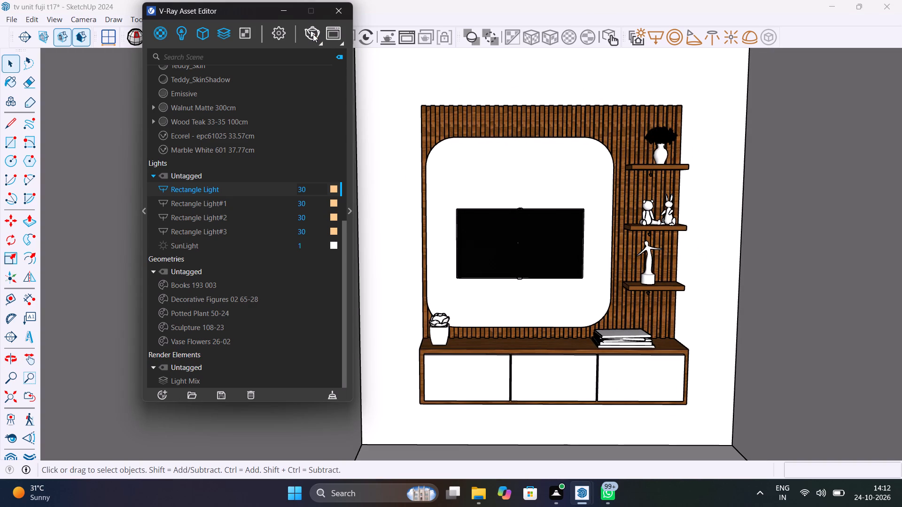
click(313, 34)
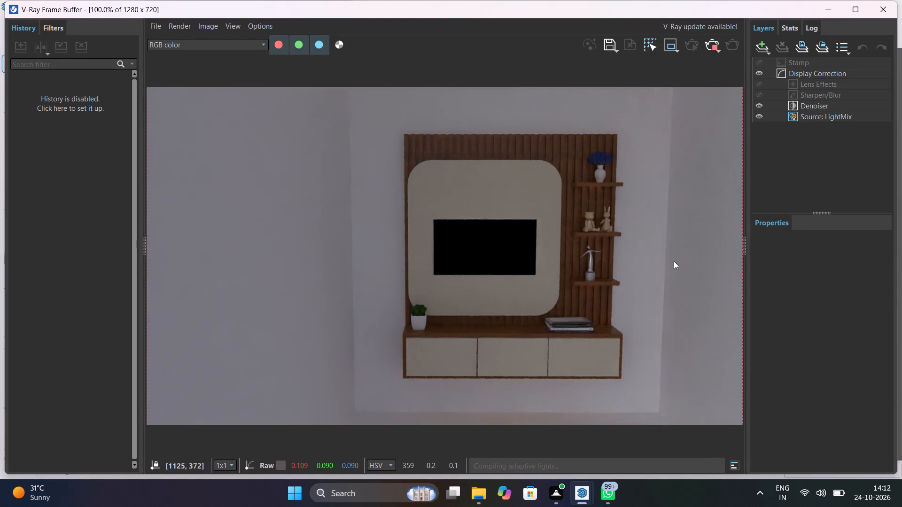
In the render's LightMix source, set the Rectangle Light intensity to 2.
click(845, 115)
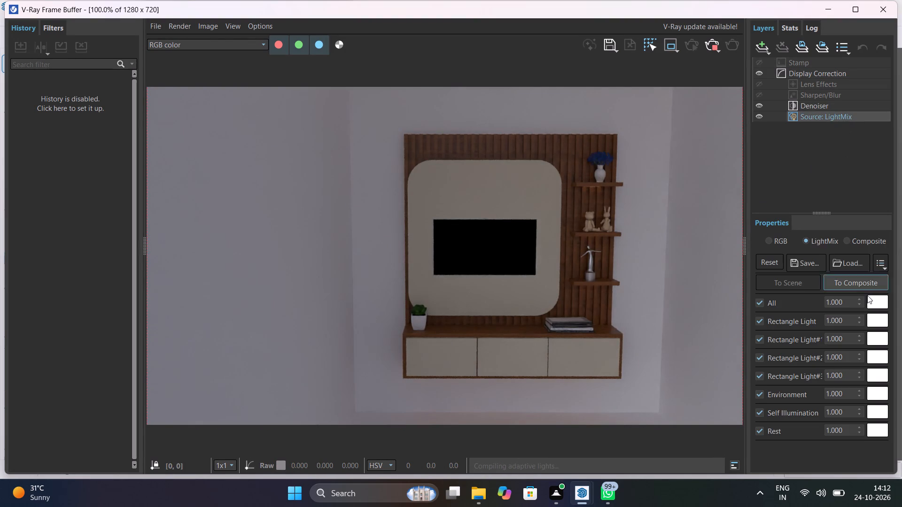
drag(852, 319, 817, 324)
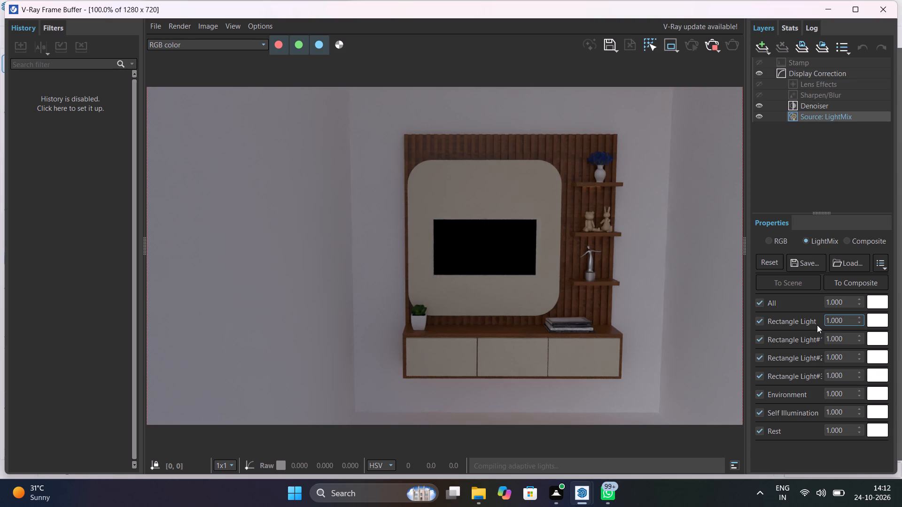
key(BackSpace)
key(BackSpace)
key(BackSpace)
key(BackSpace)
key(BackSpace)
key(2)
key(Return)
In LightMix, set the intensity of Rectangle Light, Rectangle Light#1 and Rectangle Light#2 to 10 each.
drag(848, 338, 797, 338)
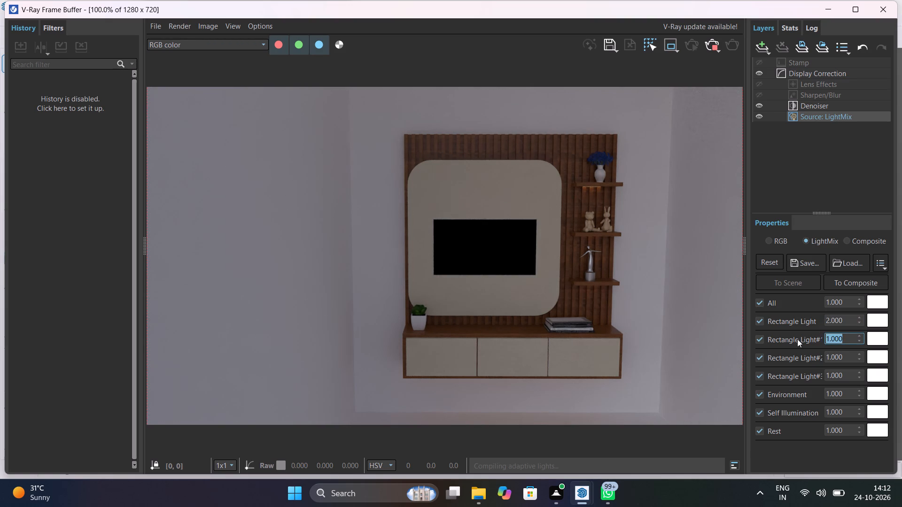
scroll(797, 339, up, 1)
drag(844, 319, 778, 323)
text(10)
key(Return)
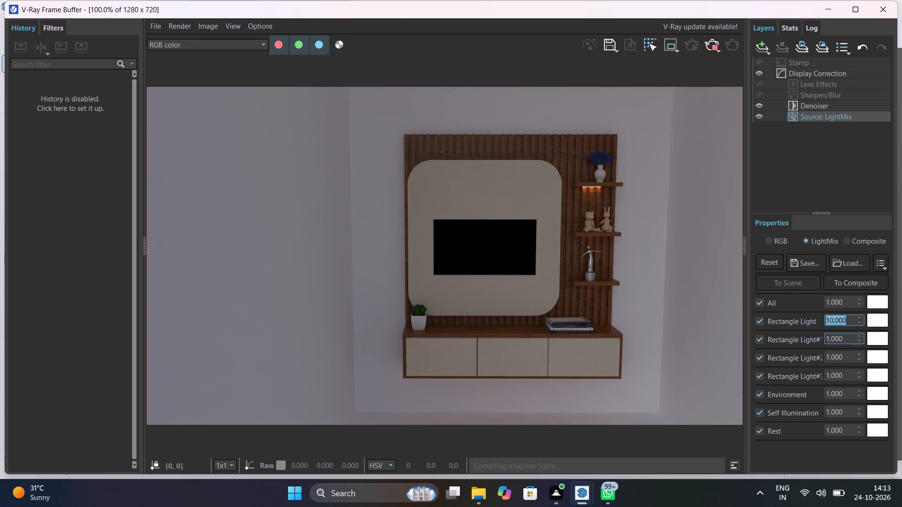
drag(845, 339, 799, 339)
text(10)
key(Return)
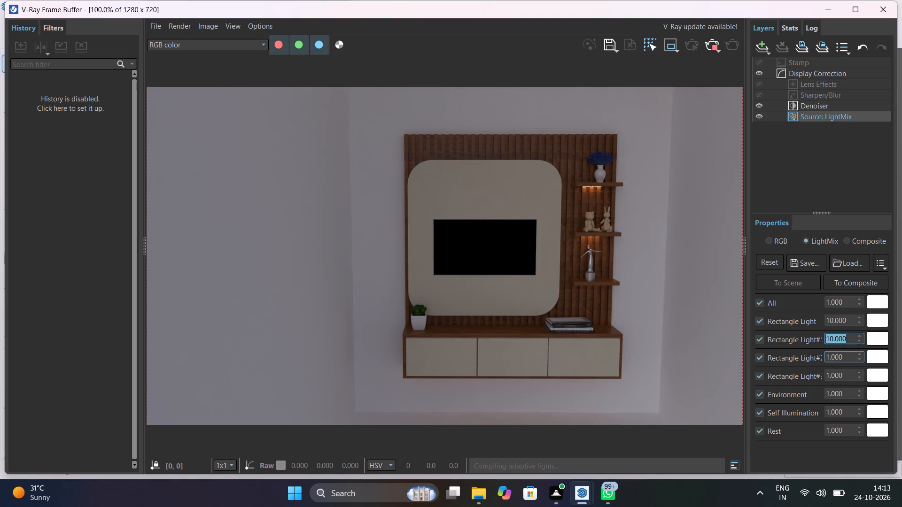
drag(848, 354, 820, 355)
text(10)
key(Return)
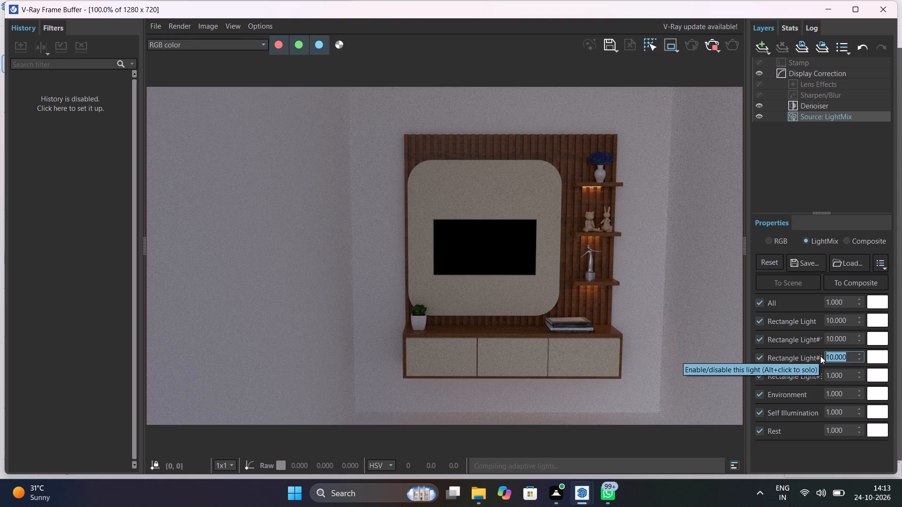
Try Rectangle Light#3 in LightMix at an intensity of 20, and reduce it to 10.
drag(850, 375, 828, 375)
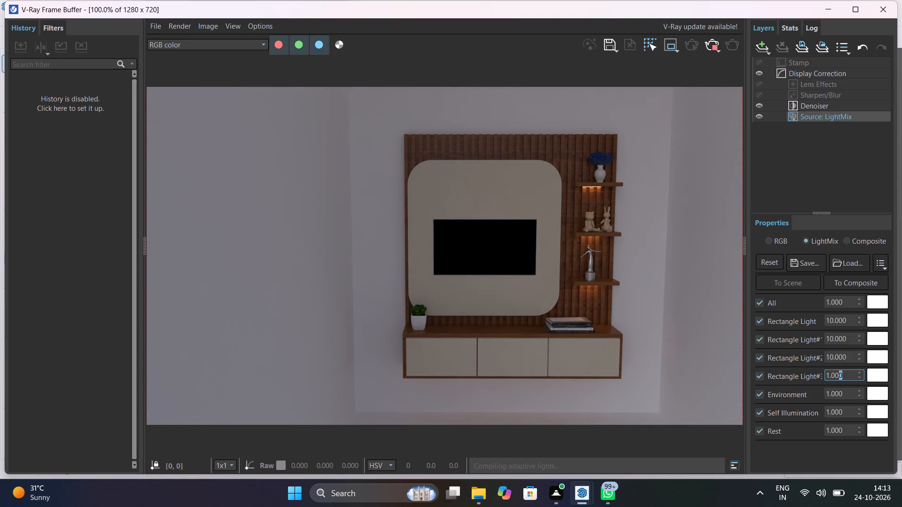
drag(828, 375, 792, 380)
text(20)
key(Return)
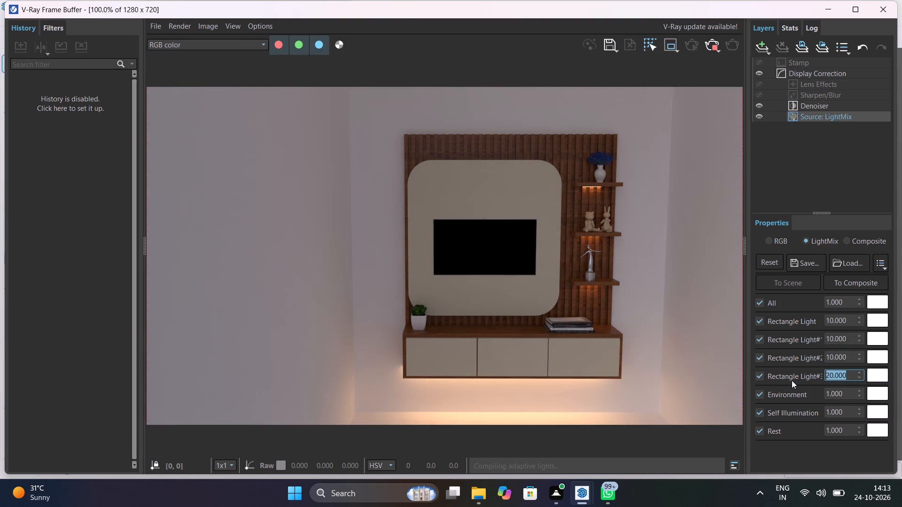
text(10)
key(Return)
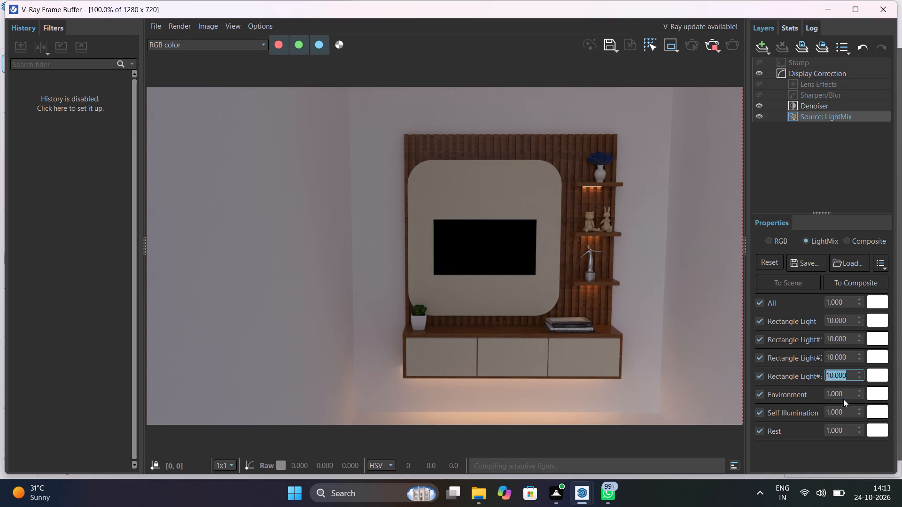
Try a Self Illumination intensity of 20 in LightMix and settle on 15.
drag(845, 411, 807, 412)
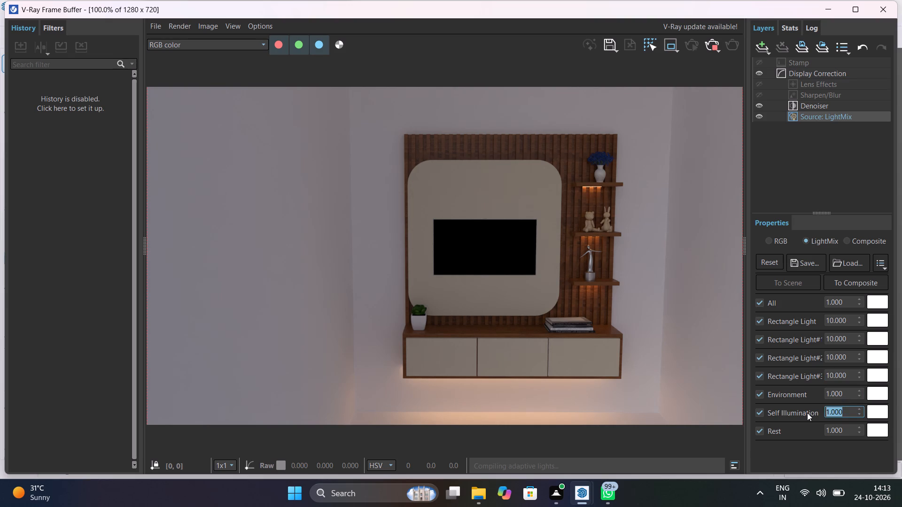
text(20)
key(Return)
drag(849, 411, 808, 416)
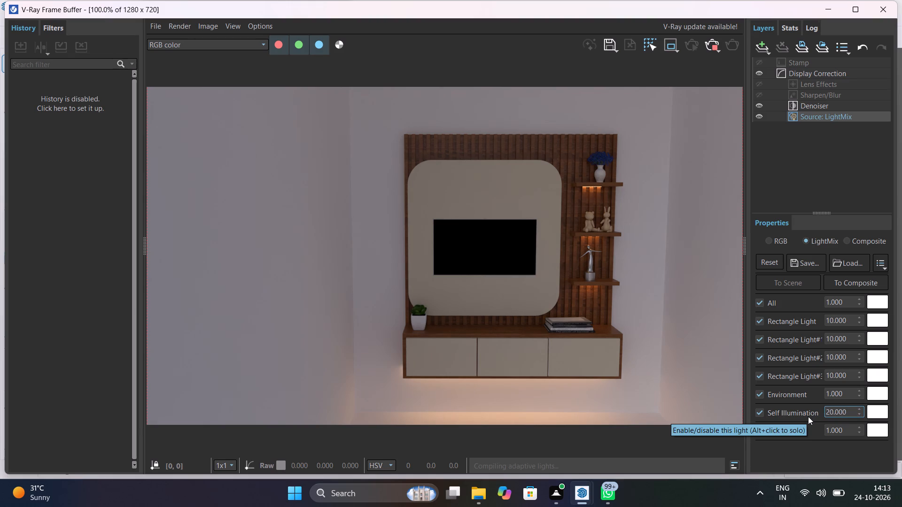
key(BackSpace)
key(BackSpace)
key(BackSpace)
key(BackSpace)
key(BackSpace)
key(BackSpace)
key(BackSpace)
text(15)
key(Return)
Raise the display-only exposure in the Display Correction layer to about 0.67.
click(832, 76)
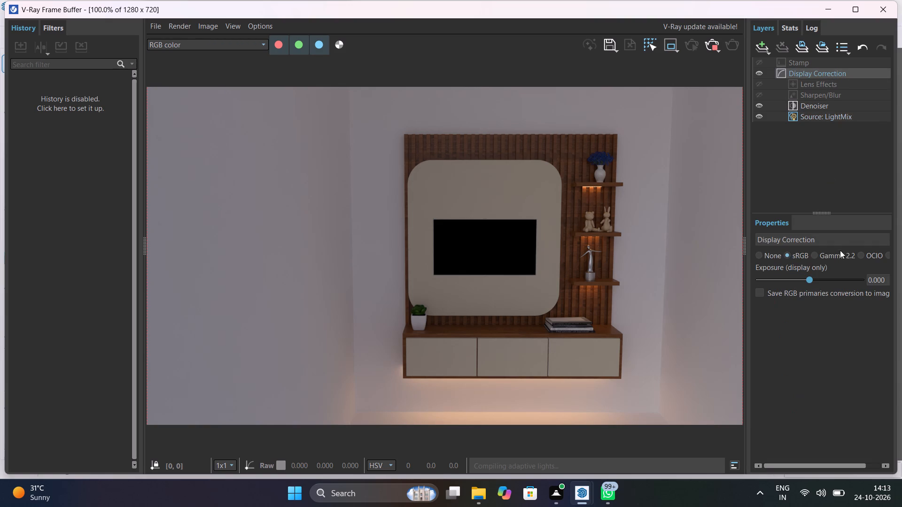
click(825, 279)
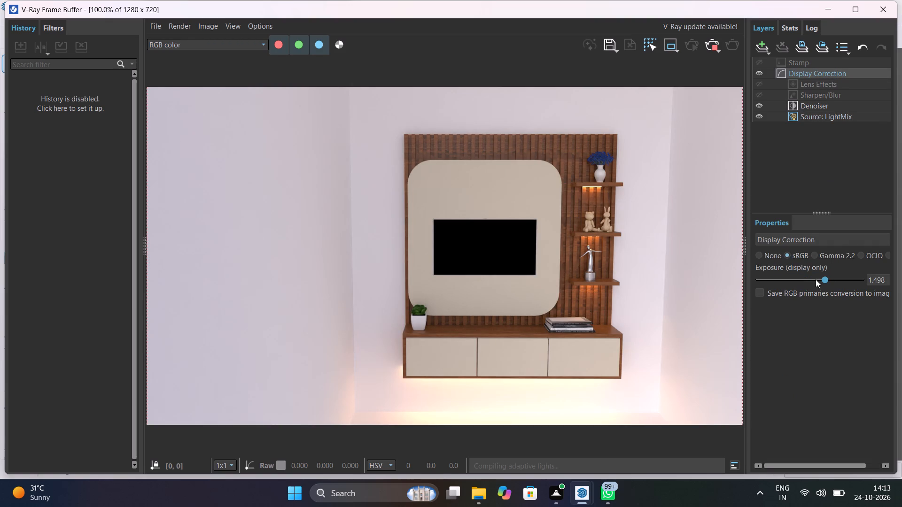
click(810, 279)
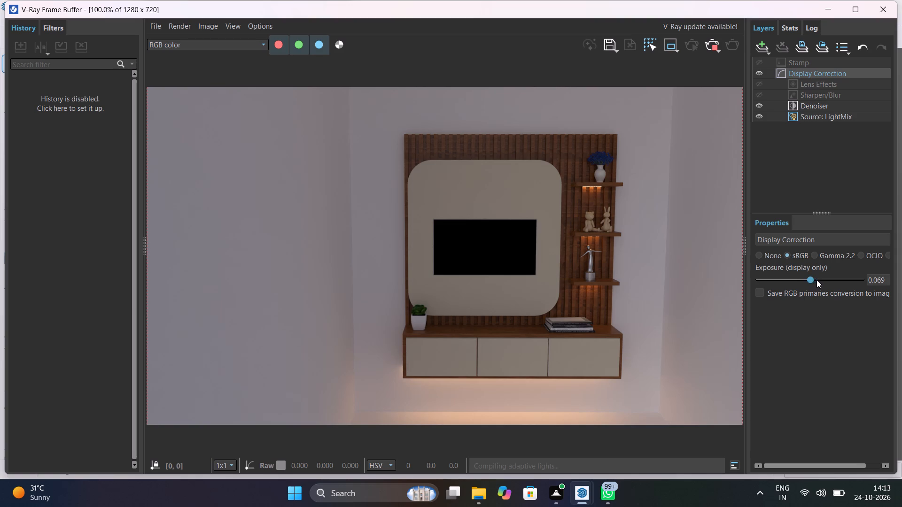
click(816, 280)
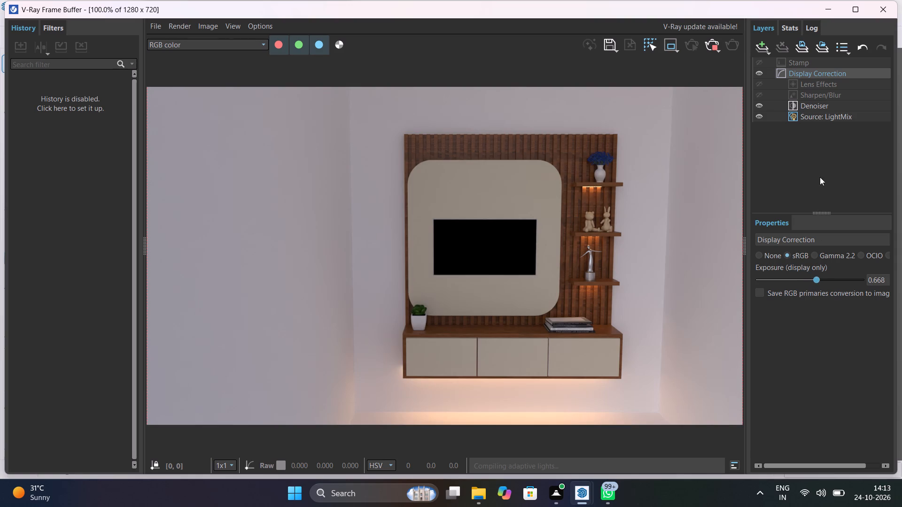
Set the Rectangle Light#3 intensity to 5 in the LightMix source and close the frame buffer.
click(829, 109)
click(833, 115)
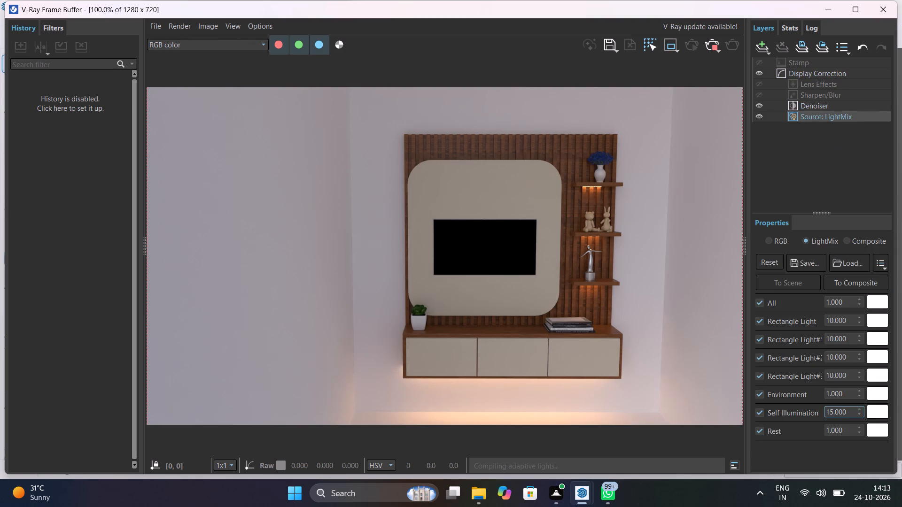
drag(848, 373, 792, 379)
key(BackSpace)
key(BackSpace)
key(BackSpace)
key(BackSpace)
key(BackSpace)
key(BackSpace)
key(BackSpace)
key(BackSpace)
key(BackSpace)
key(BackSpace)
key(BackSpace)
key(BackSpace)
key(BackSpace)
key(BackSpace)
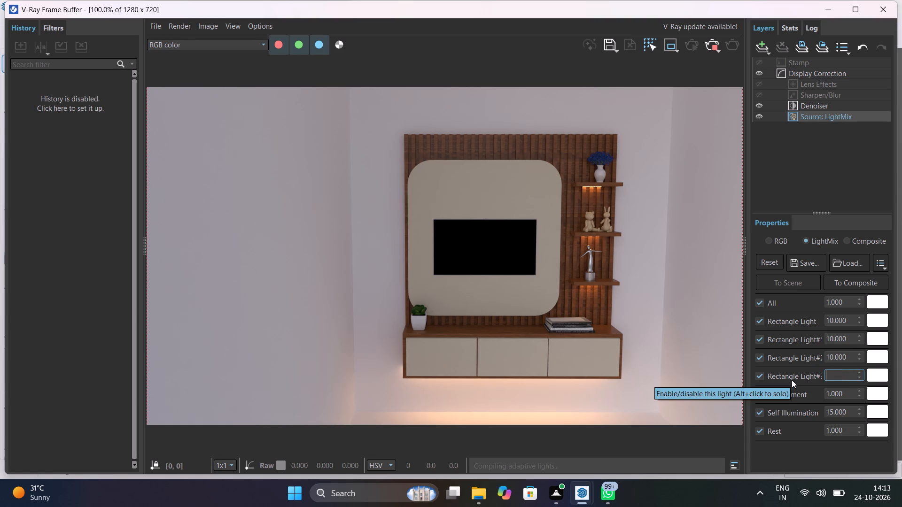
key(5)
key(Return)
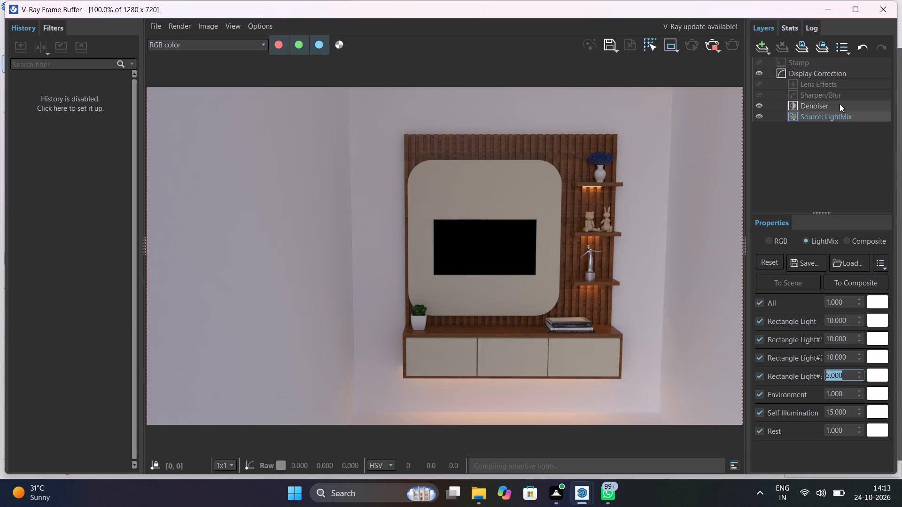
click(893, 5)
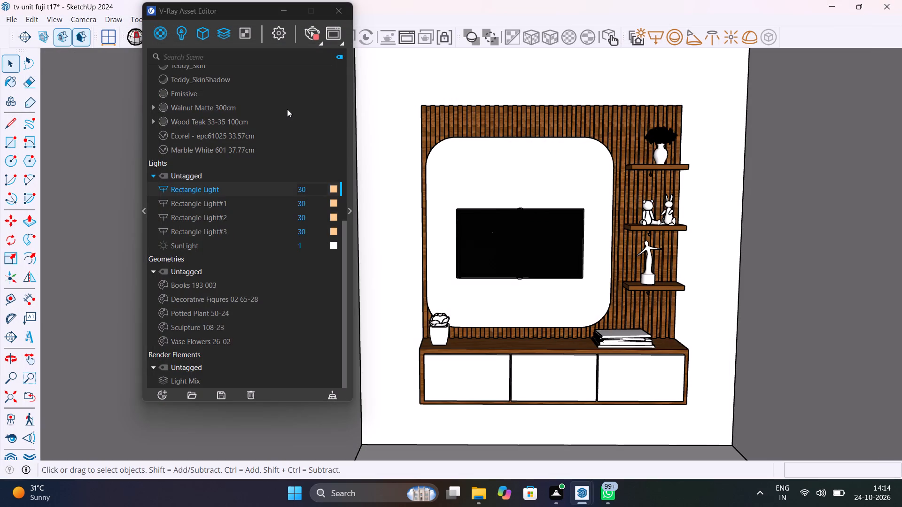
Set the Emissive material's colour temperature to 3500 K in the Asset Editor and close the colour picker.
scroll(260, 272, up, 1)
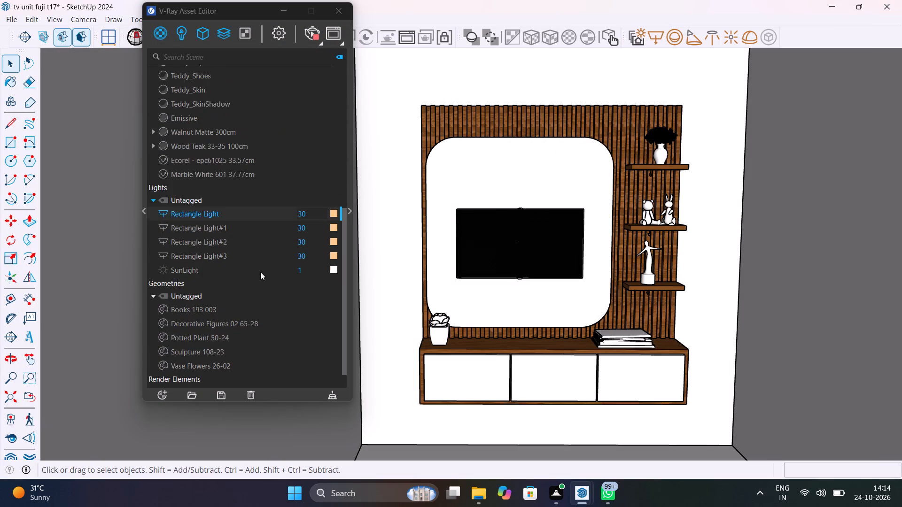
scroll(260, 272, up, 2)
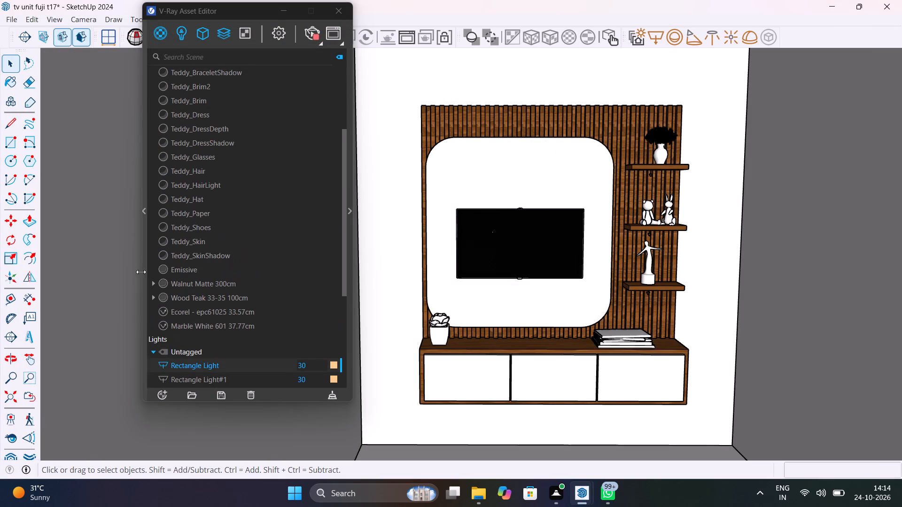
click(197, 271)
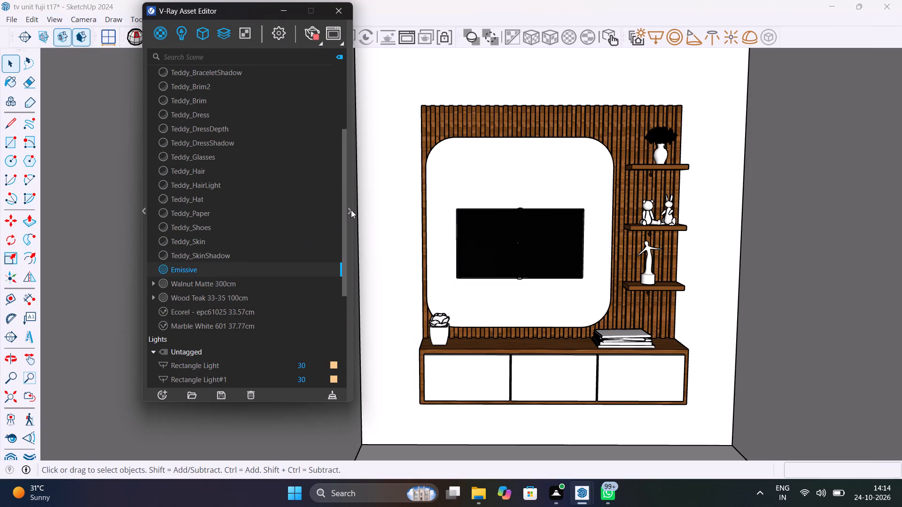
click(351, 210)
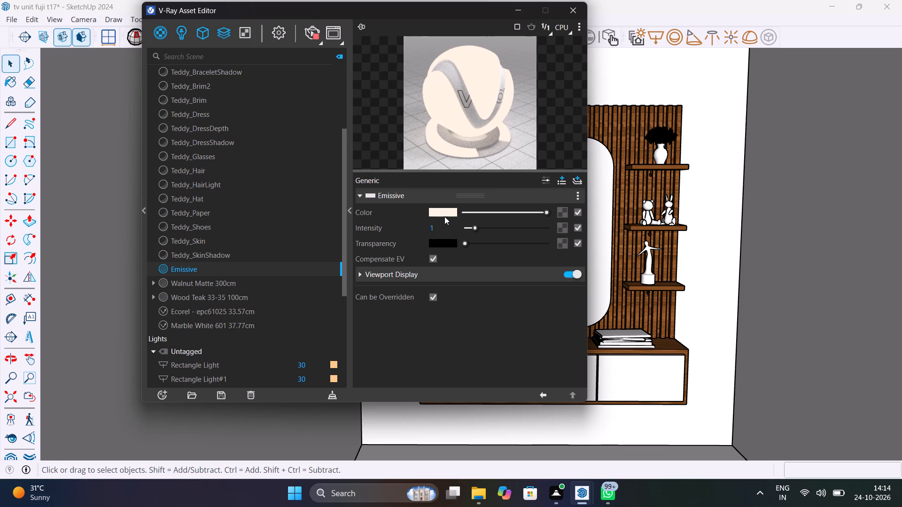
click(447, 213)
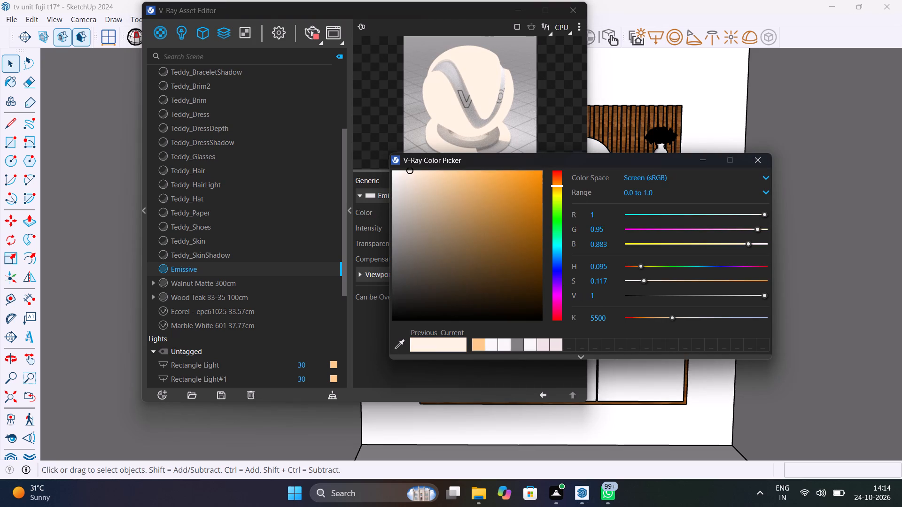
drag(610, 314, 580, 316)
text(3500)
key(Return)
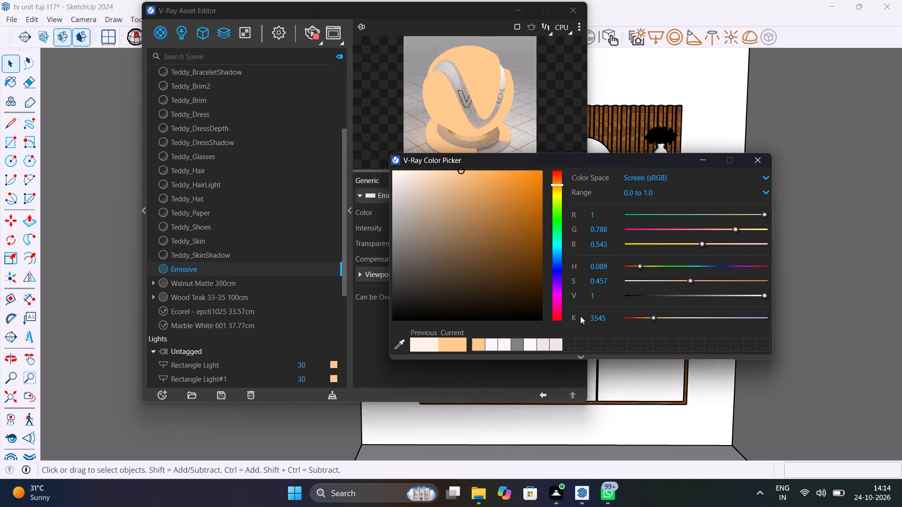
click(753, 164)
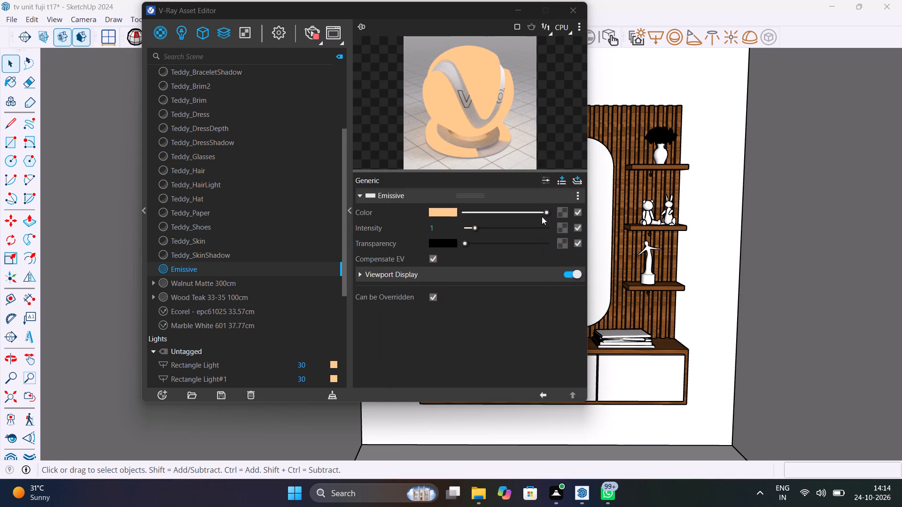
Restart the interactive V-Ray render.
click(315, 28)
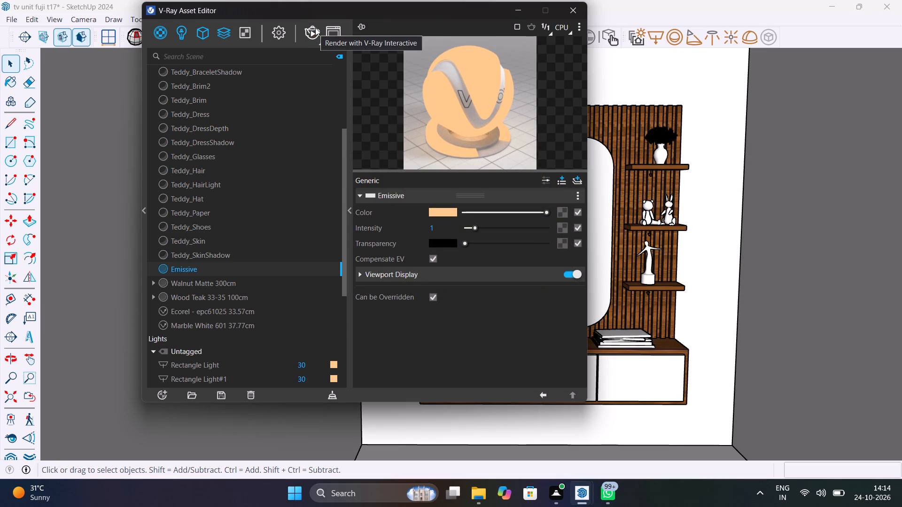
click(315, 28)
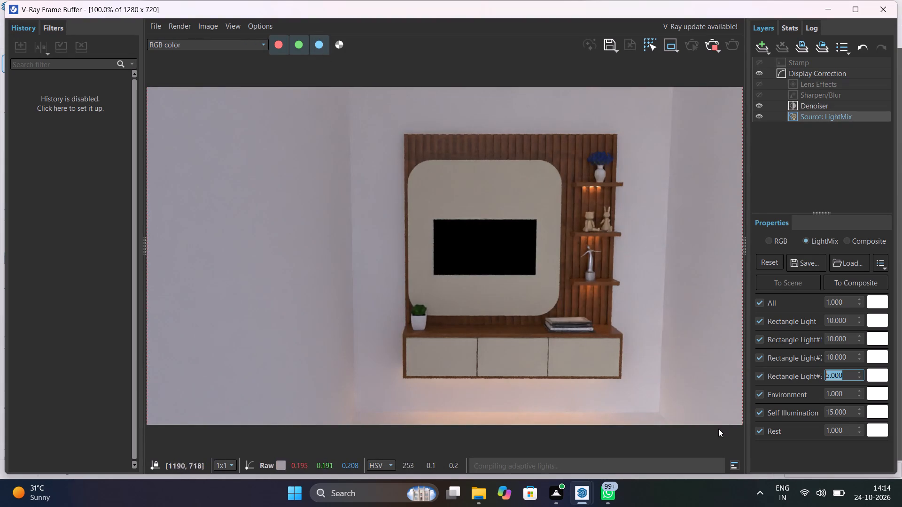
Switch the Self Illumination and Environment contributions off and back on in LightMix to compare their effect on the render.
click(758, 414)
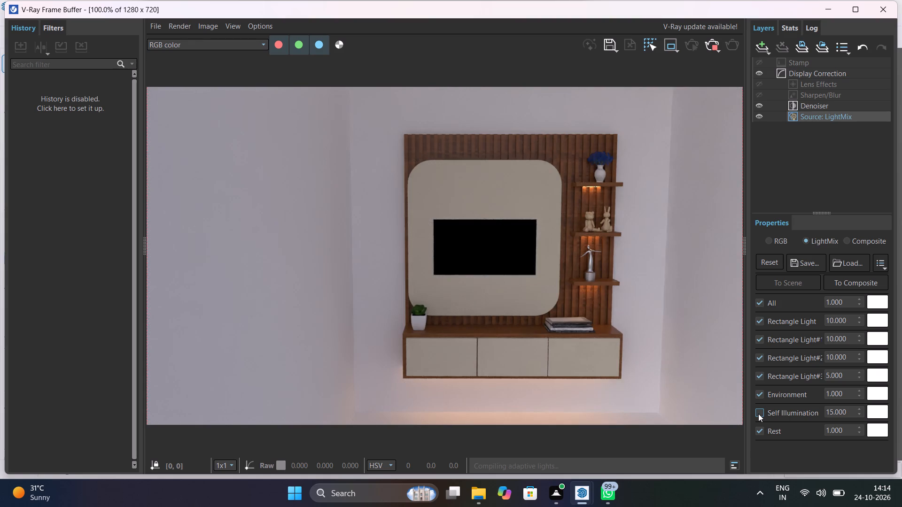
click(758, 414)
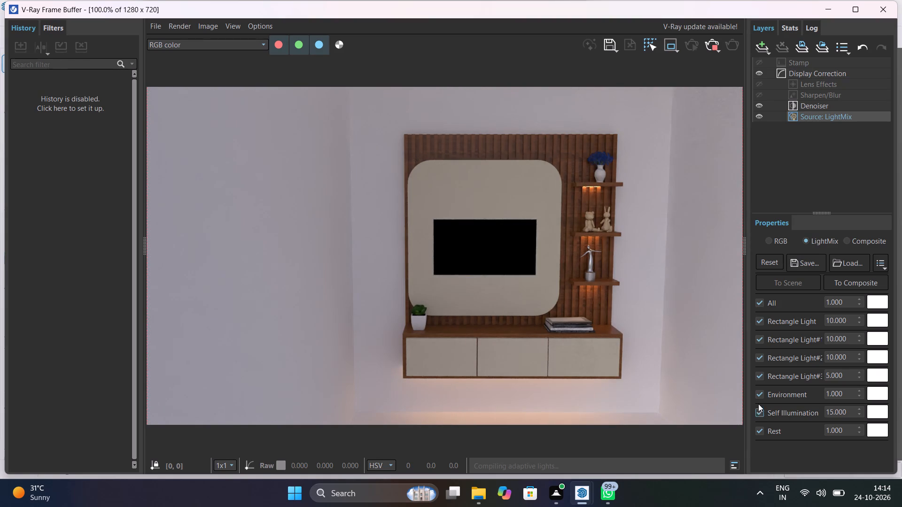
click(759, 396)
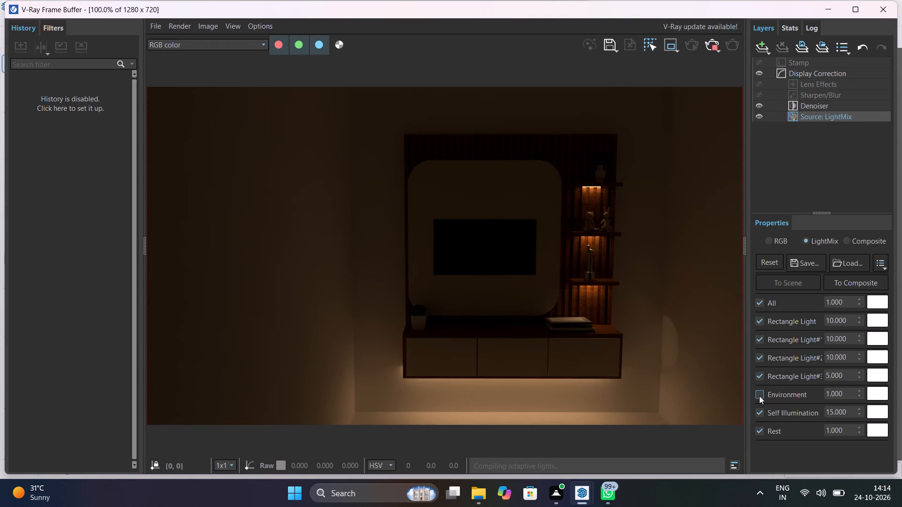
click(759, 396)
click(760, 411)
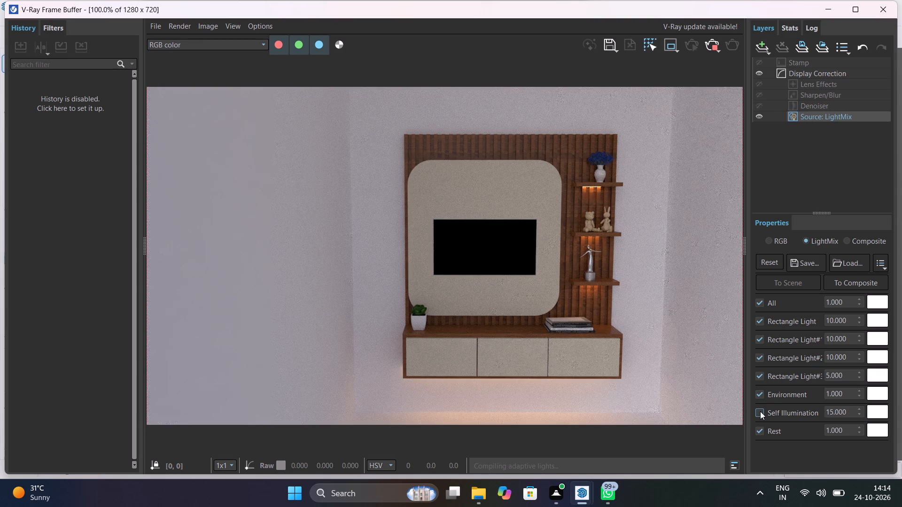
click(760, 411)
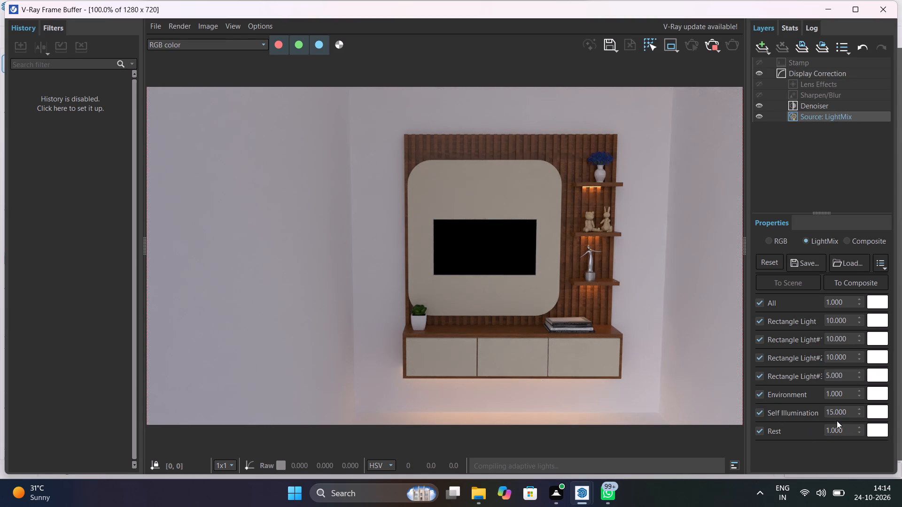
Try a Self Illumination intensity of 99 in the LightMix source and set it to 1.
drag(850, 412, 805, 412)
text(99)
key(Return)
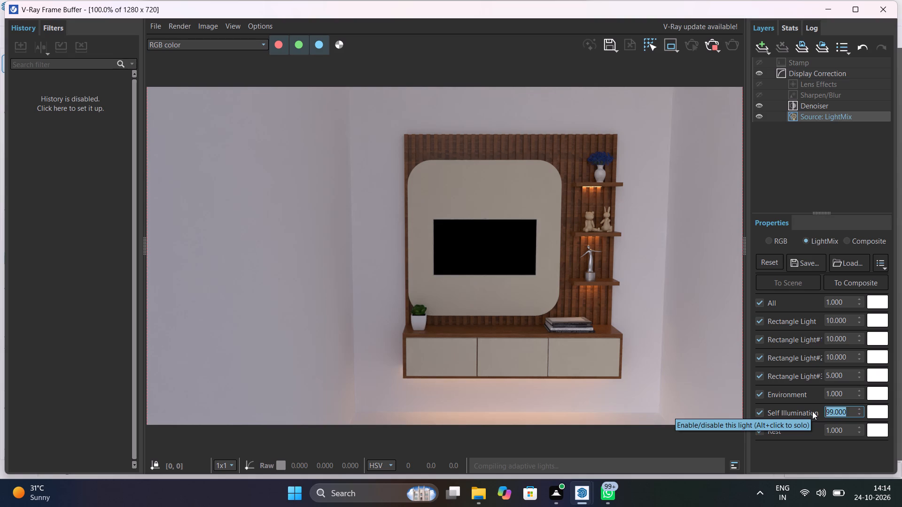
key(1)
key(Return)
Raise the Display Correction exposure to about 2.235 to brighten the displayed render.
click(833, 107)
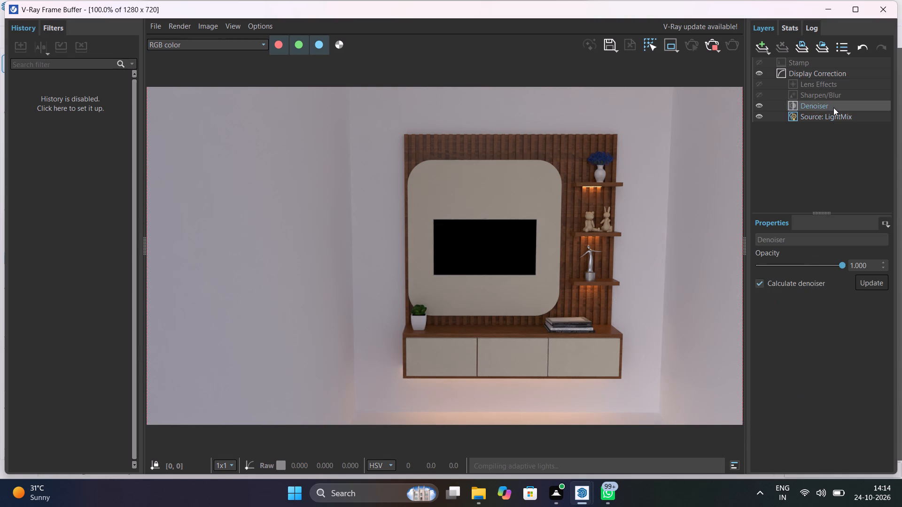
click(840, 90)
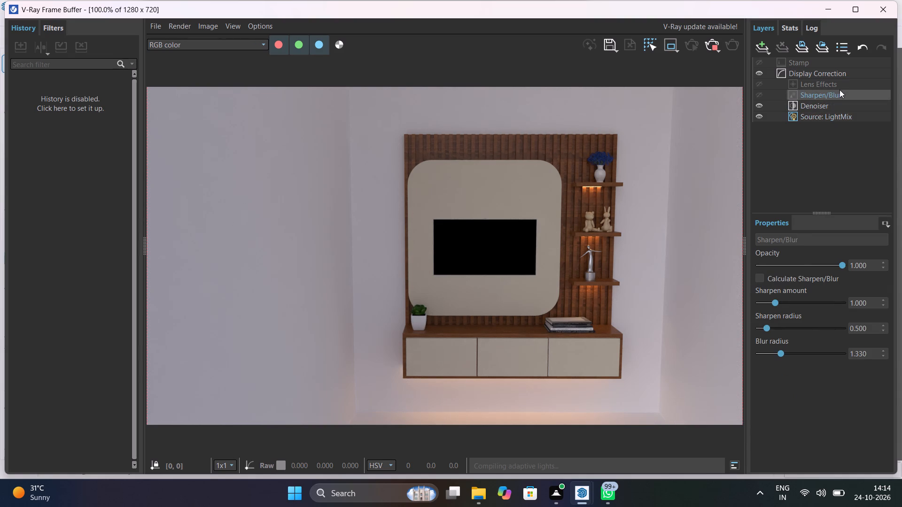
click(842, 82)
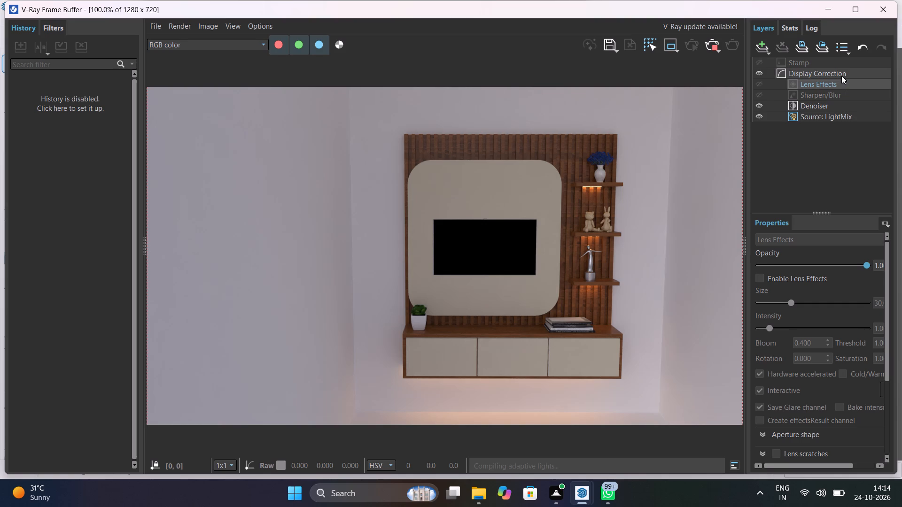
click(841, 76)
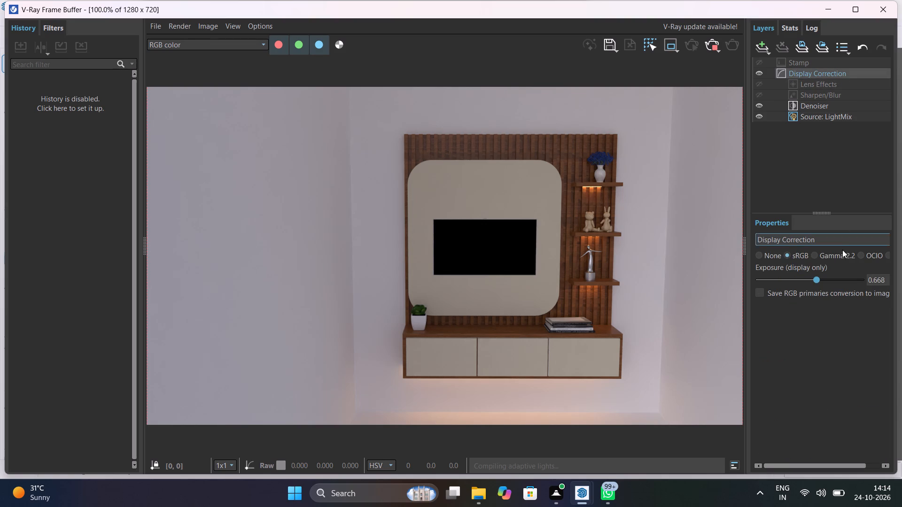
click(853, 281)
click(840, 281)
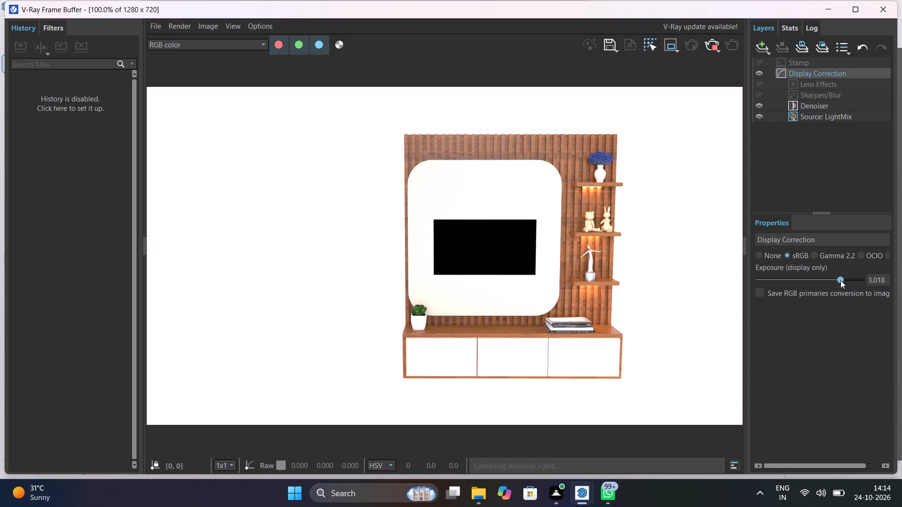
click(832, 280)
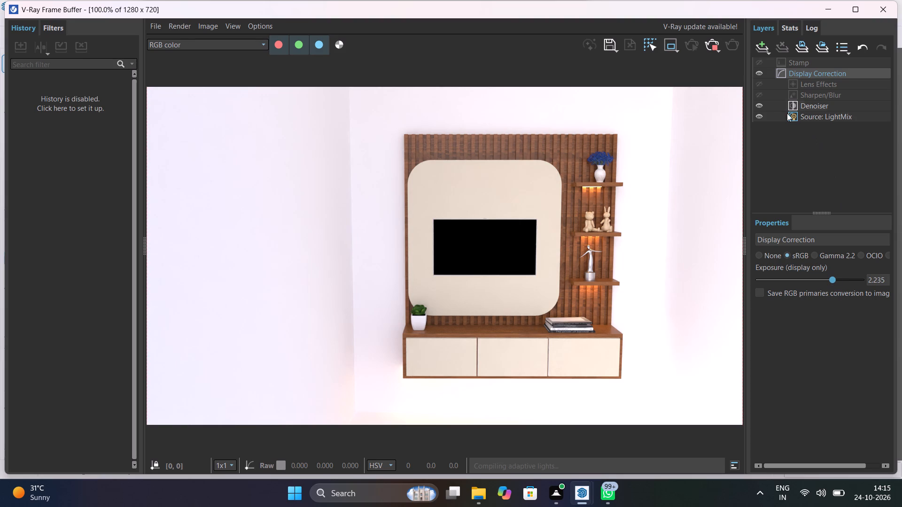
Stop the interactive render and close the frame buffer.
click(711, 45)
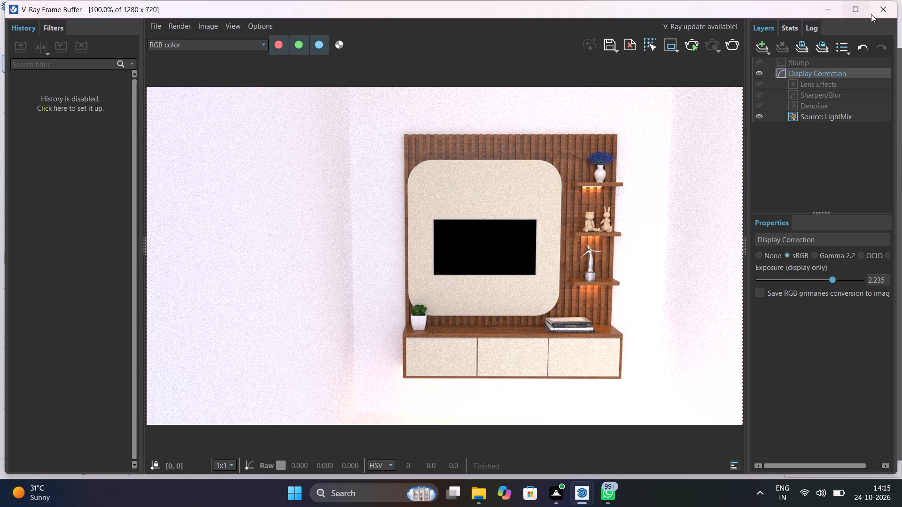
click(883, 11)
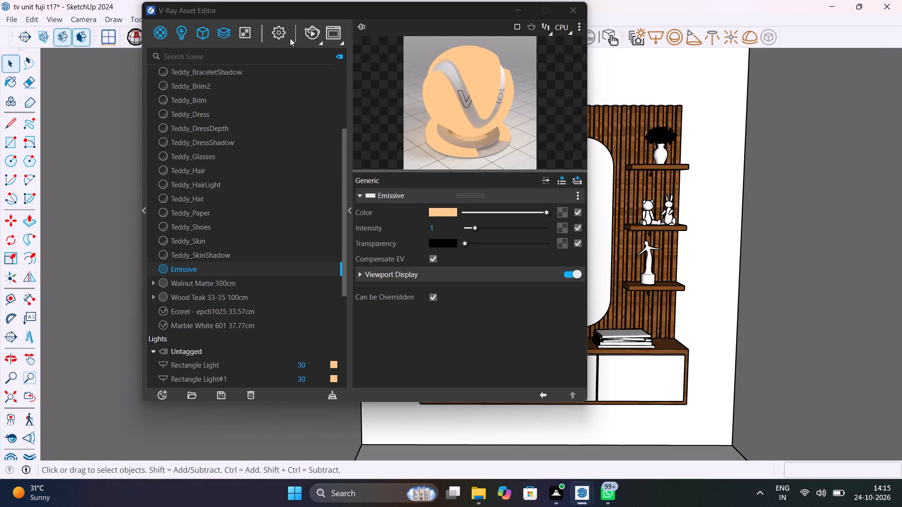
Raise the render quality preset to High in the V-Ray render settings.
click(283, 32)
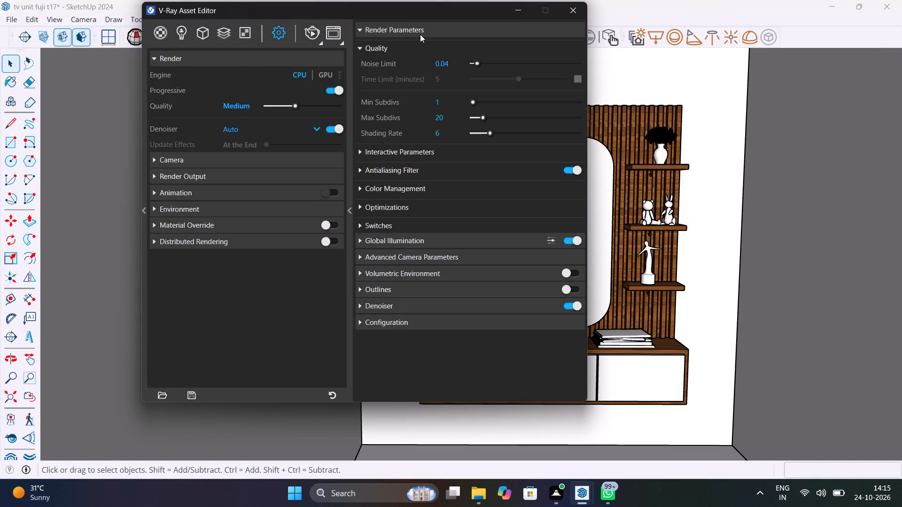
click(311, 107)
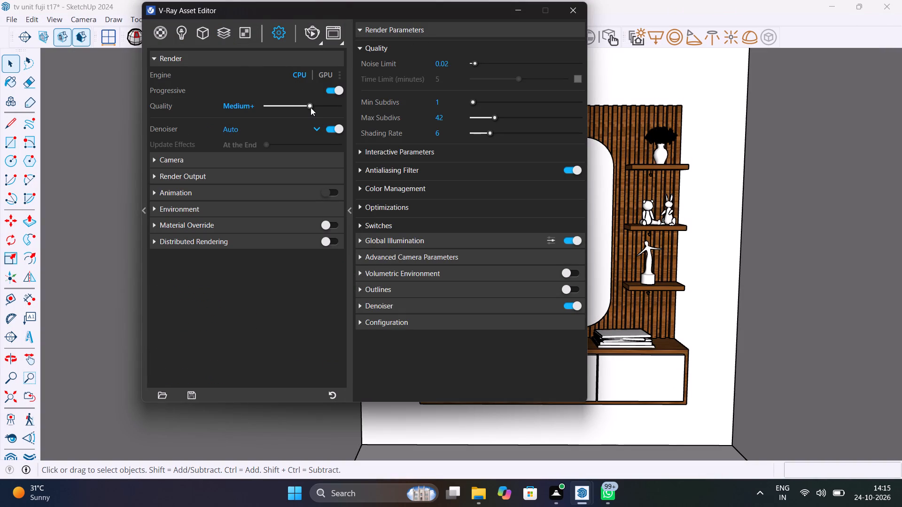
click(317, 106)
click(321, 104)
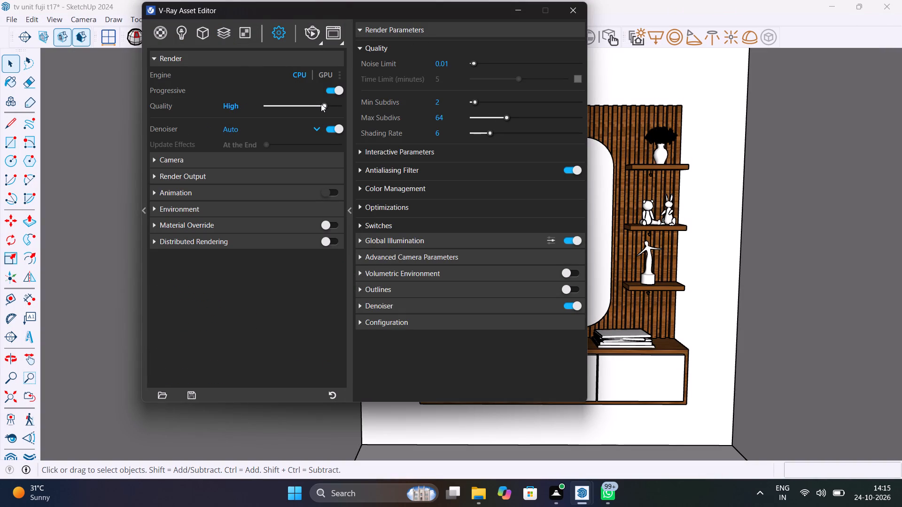
Set the render output image width to 3080 pixels at the 16:9 widescreen ratio.
click(200, 177)
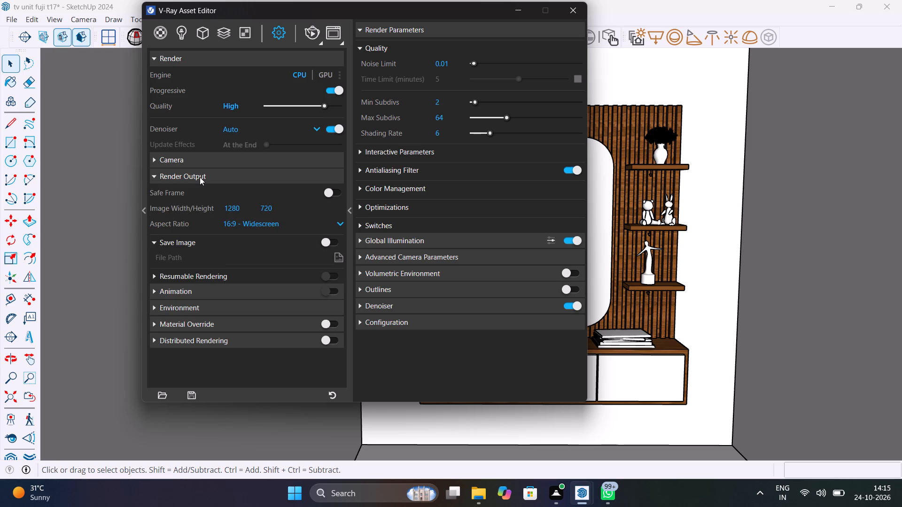
drag(244, 207, 205, 210)
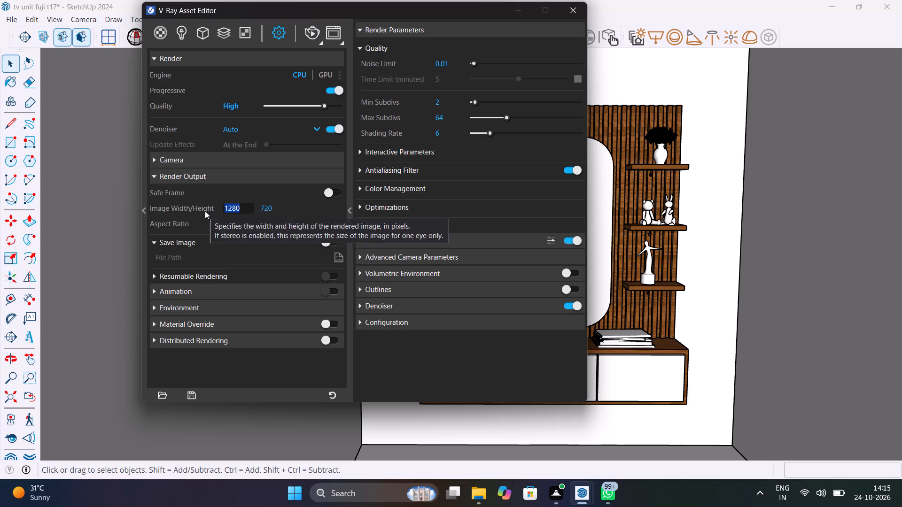
text(3080)
key(Return)
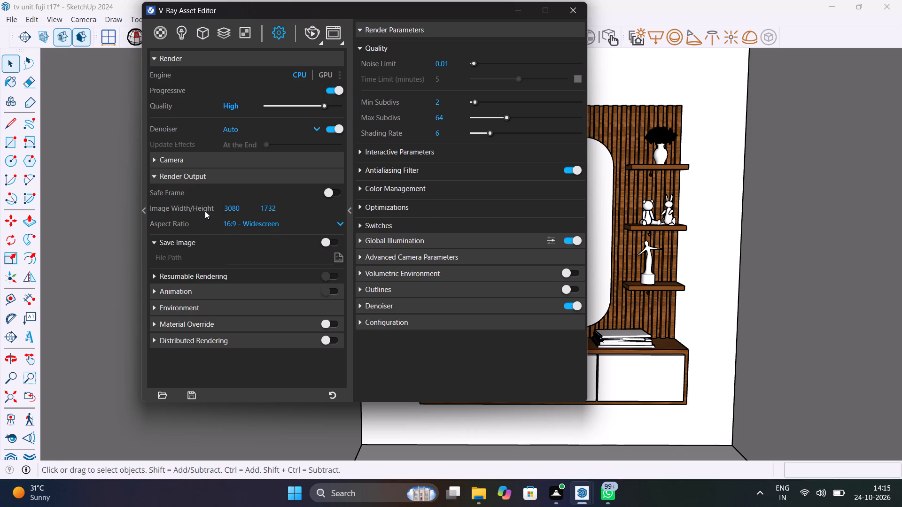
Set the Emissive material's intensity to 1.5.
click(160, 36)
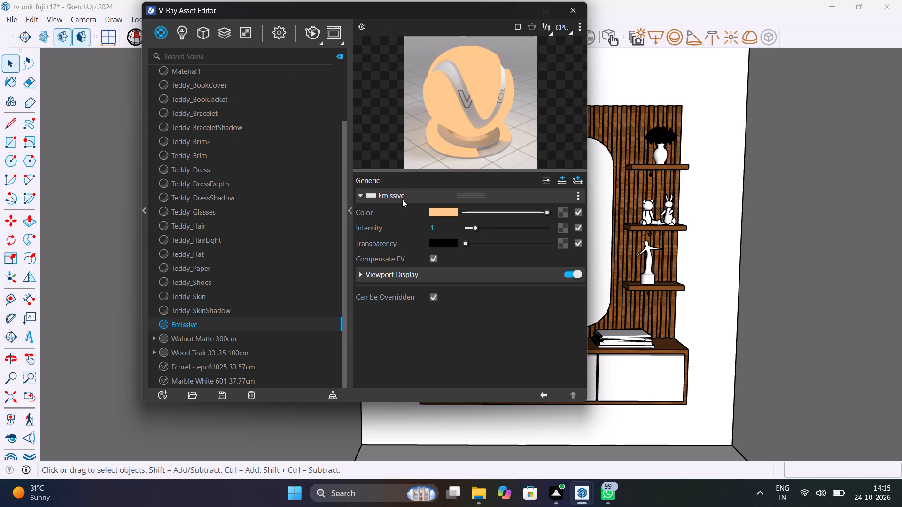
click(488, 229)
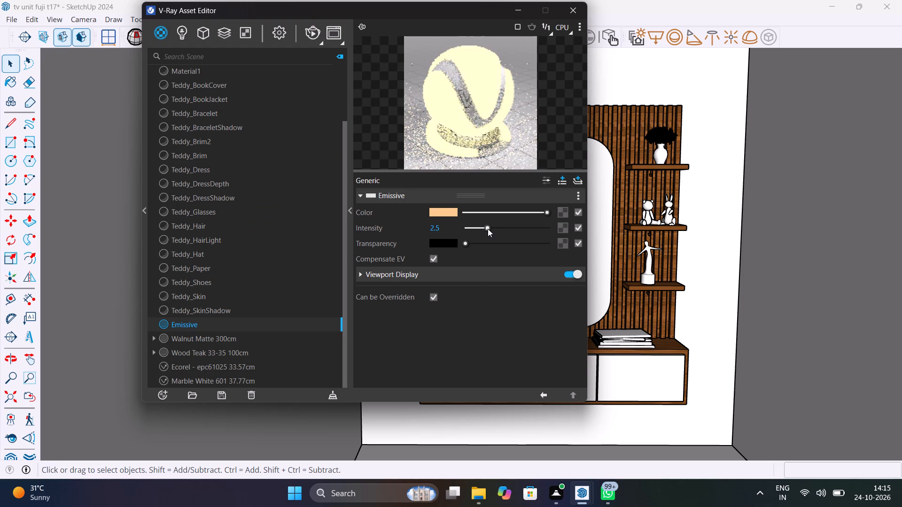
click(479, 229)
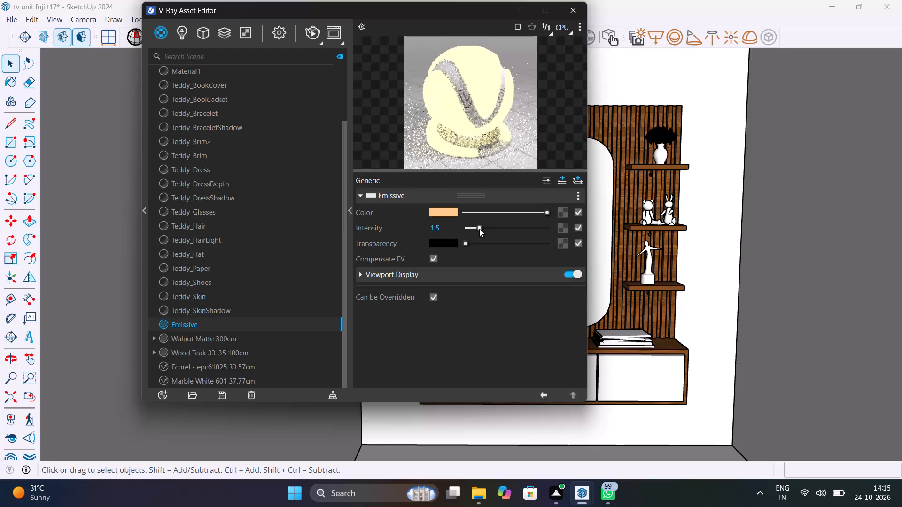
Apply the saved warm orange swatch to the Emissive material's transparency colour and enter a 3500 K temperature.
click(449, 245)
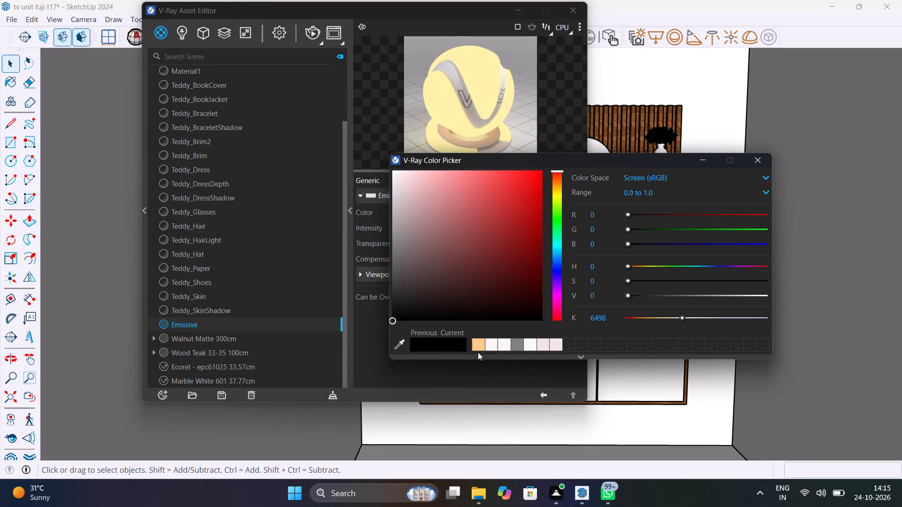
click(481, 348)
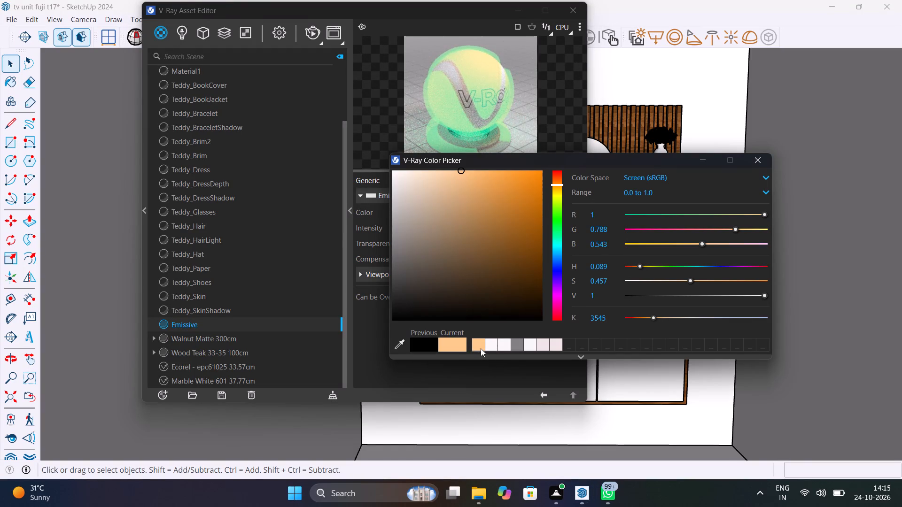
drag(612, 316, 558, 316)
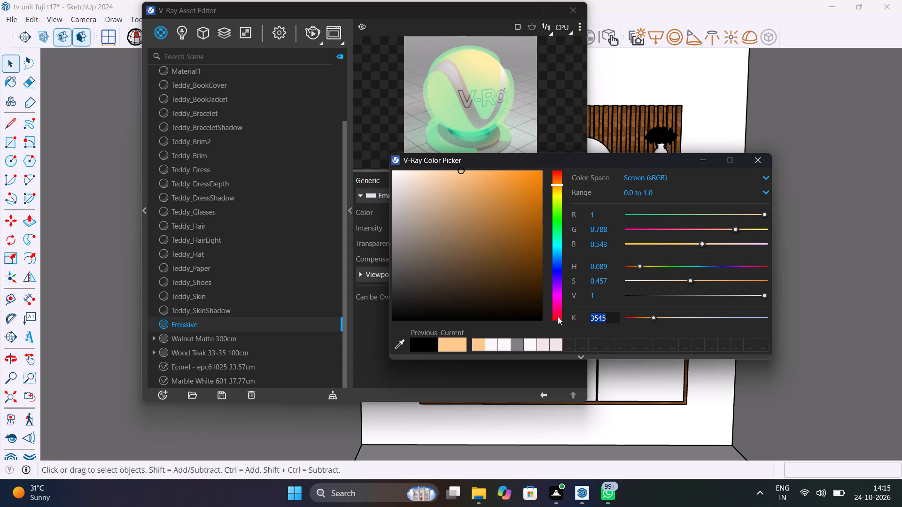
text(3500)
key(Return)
Run an interactive render, view it in the maximised frame buffer, and stop and close it.
click(310, 36)
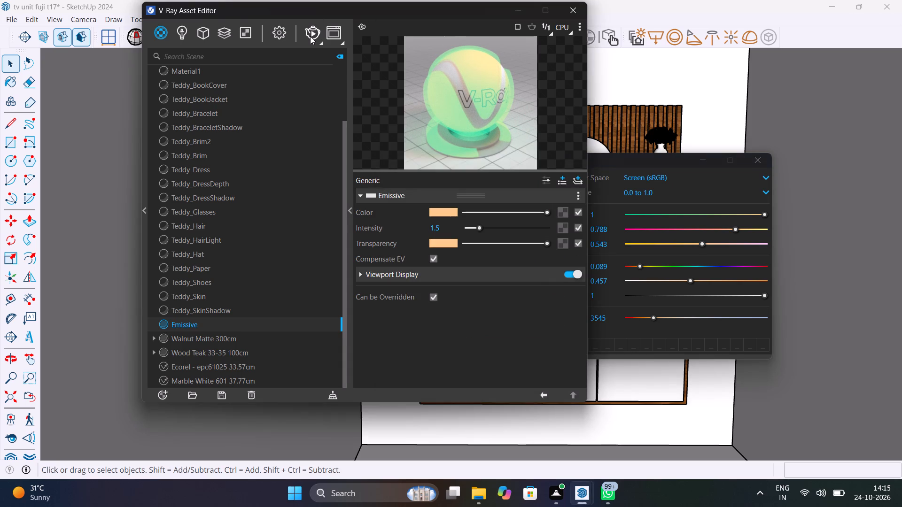
click(310, 36)
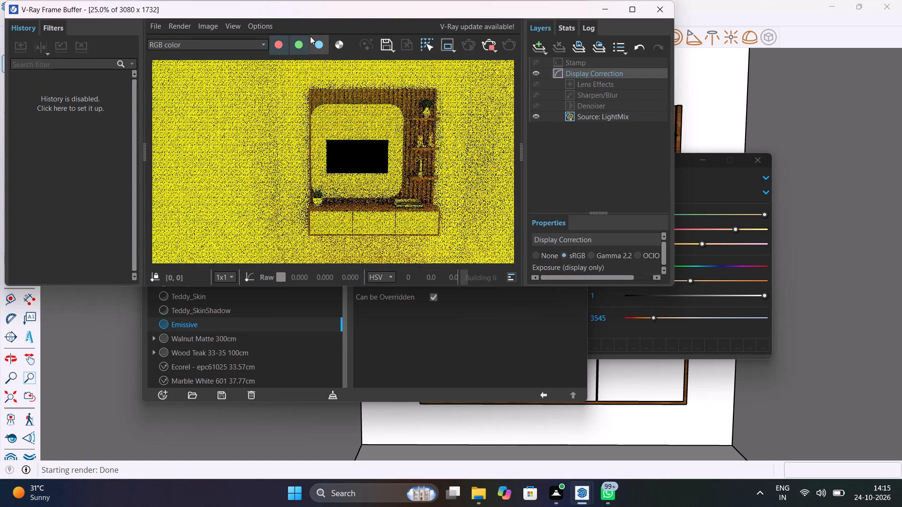
click(629, 15)
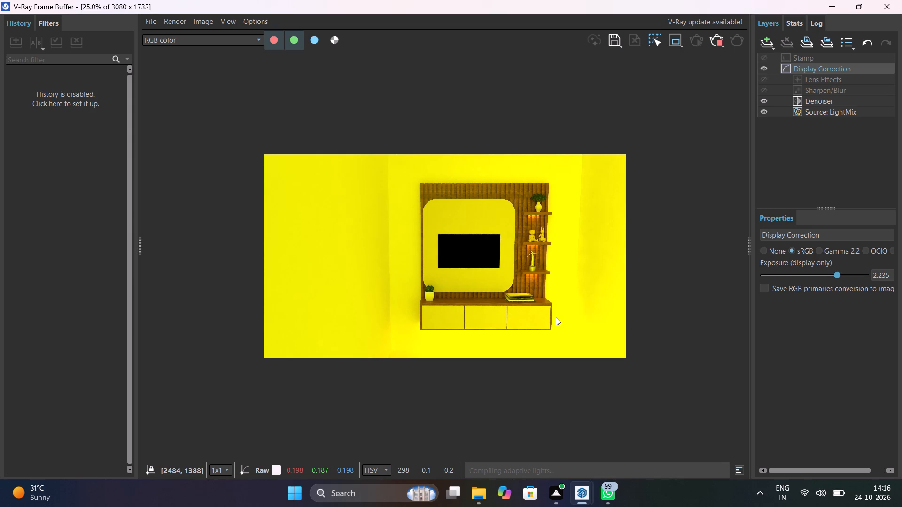
click(719, 42)
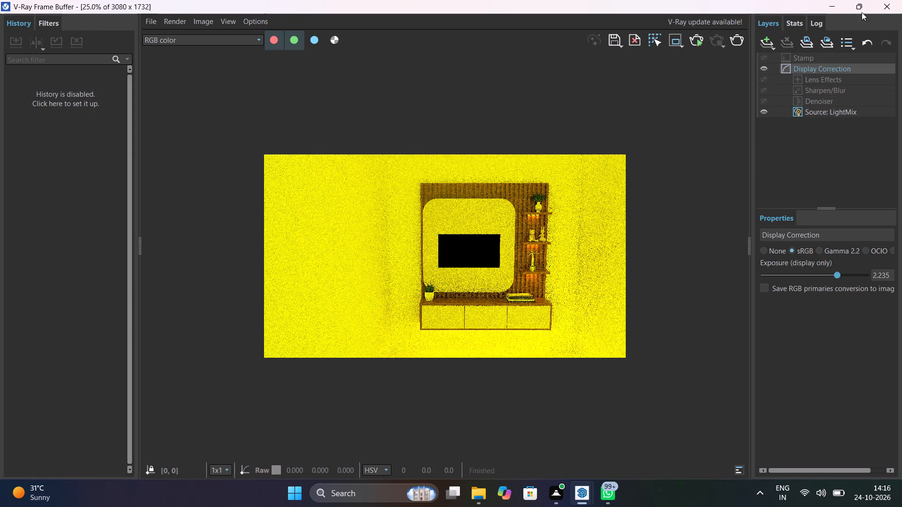
click(886, 9)
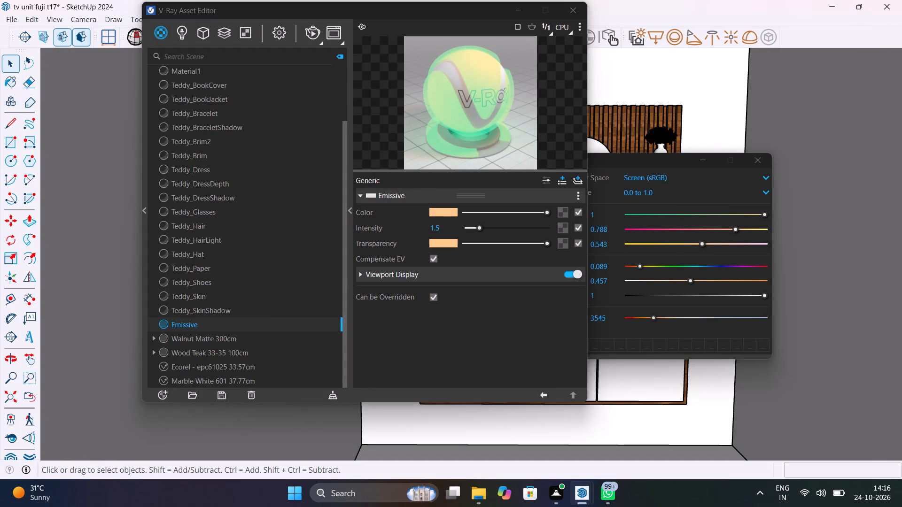
Set the Emissive material's transparency to a near-black colour with a value of 0.011 and close the colour picker.
click(451, 245)
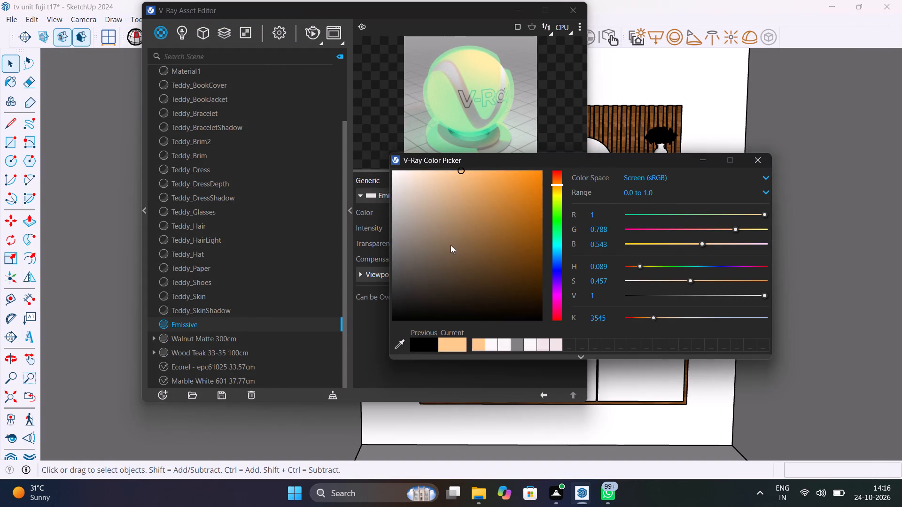
click(527, 319)
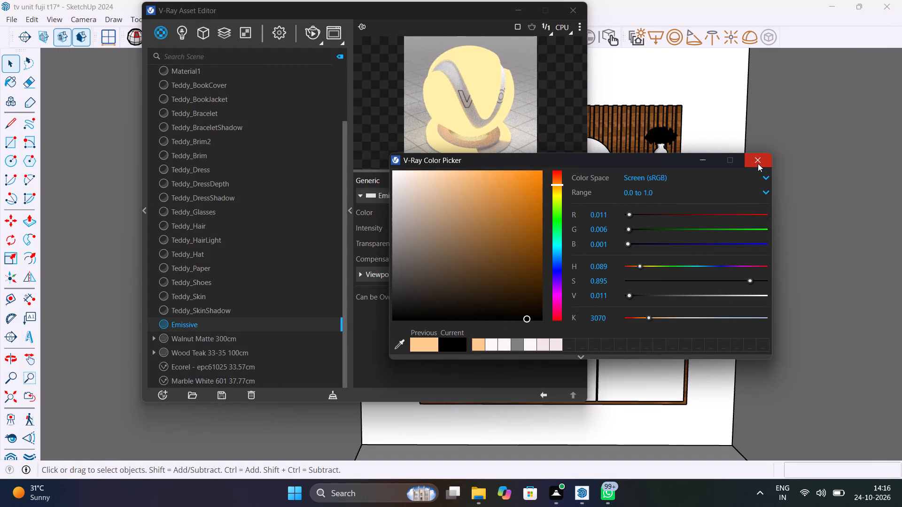
click(758, 163)
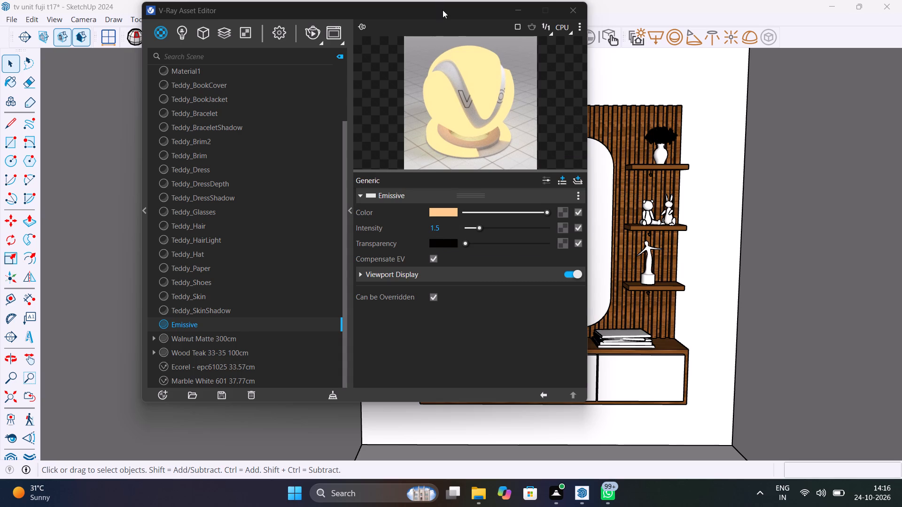
Move the Asset Editor aside and run an interactive render to check the emissive lighting, stopping it after viewing.
drag(443, 9, 304, 67)
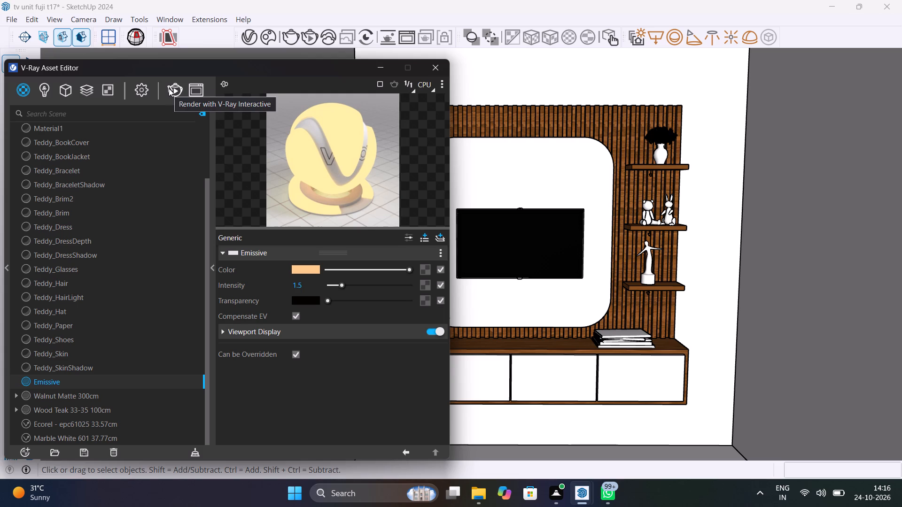
click(174, 89)
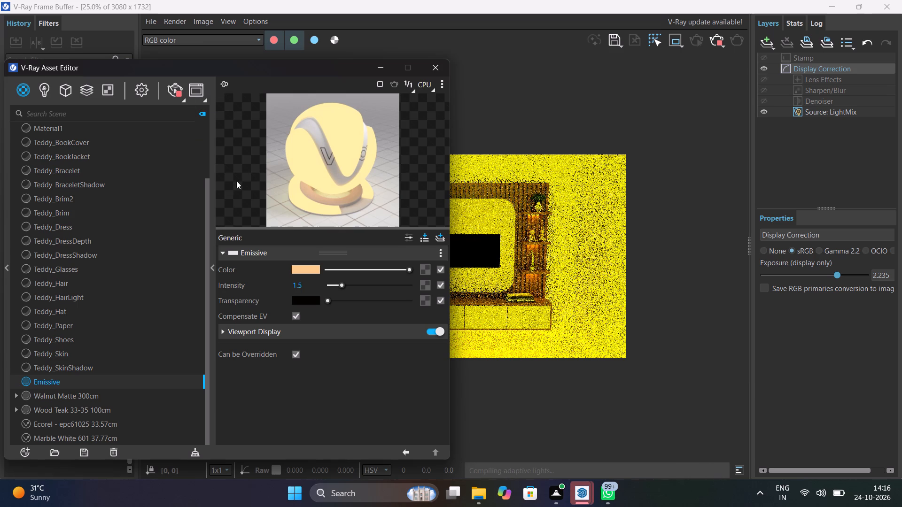
click(176, 86)
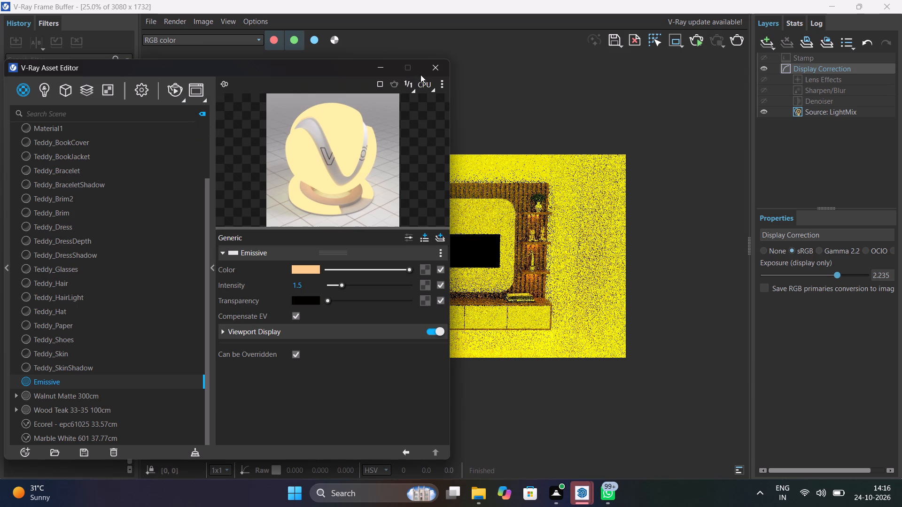
Lower the Emissive material's intensity to 0.7.
click(331, 287)
click(335, 285)
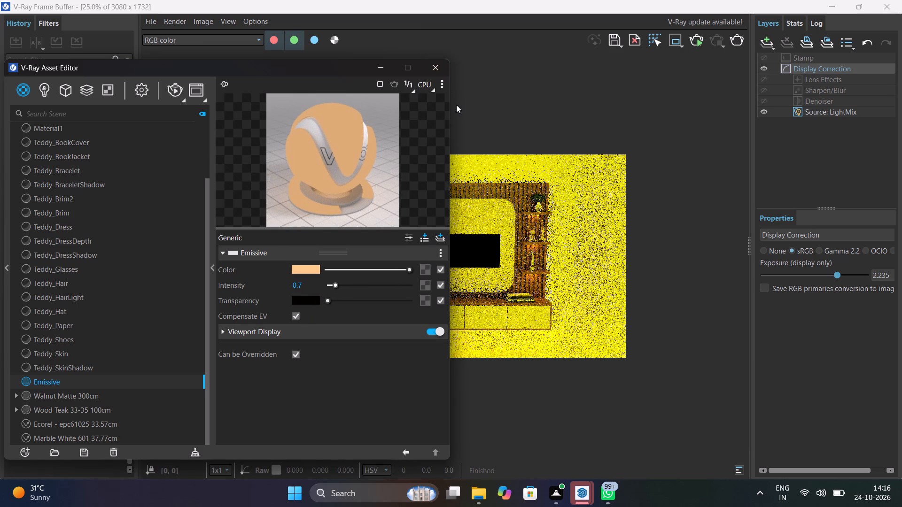
Close the Asset Editor and examine the frame buffer's Display Correction, Denoiser and LightMix source layers.
click(438, 70)
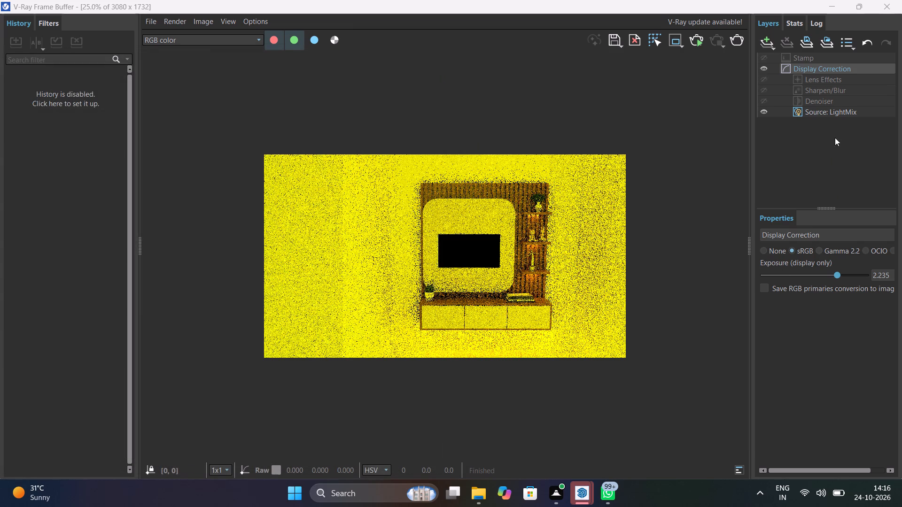
click(840, 70)
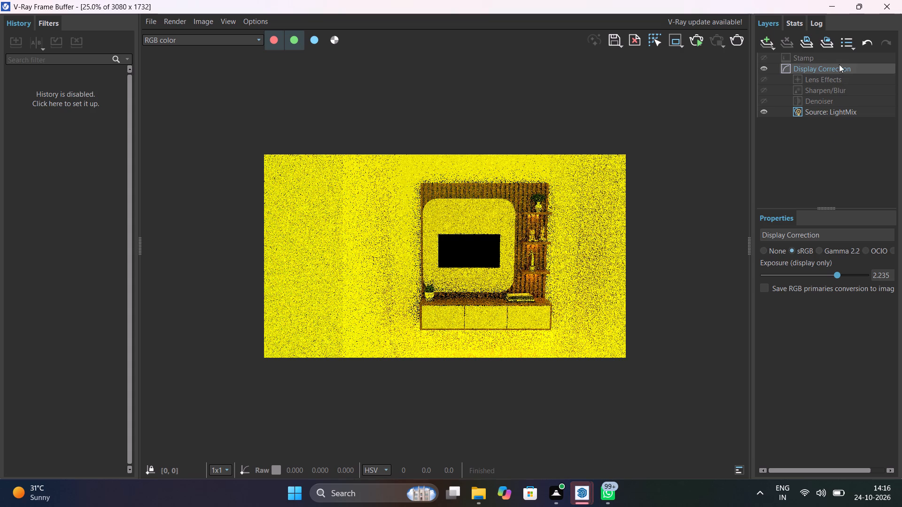
click(838, 61)
click(840, 67)
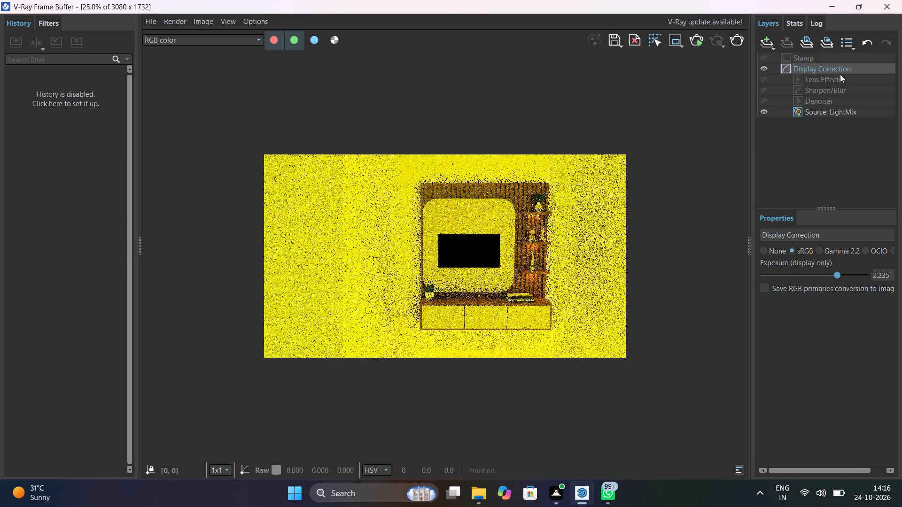
click(840, 79)
click(842, 94)
click(842, 101)
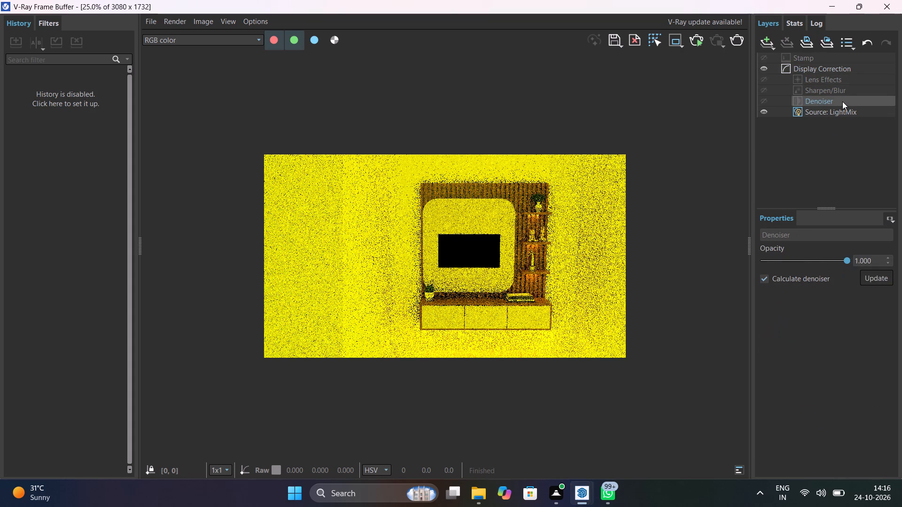
click(843, 111)
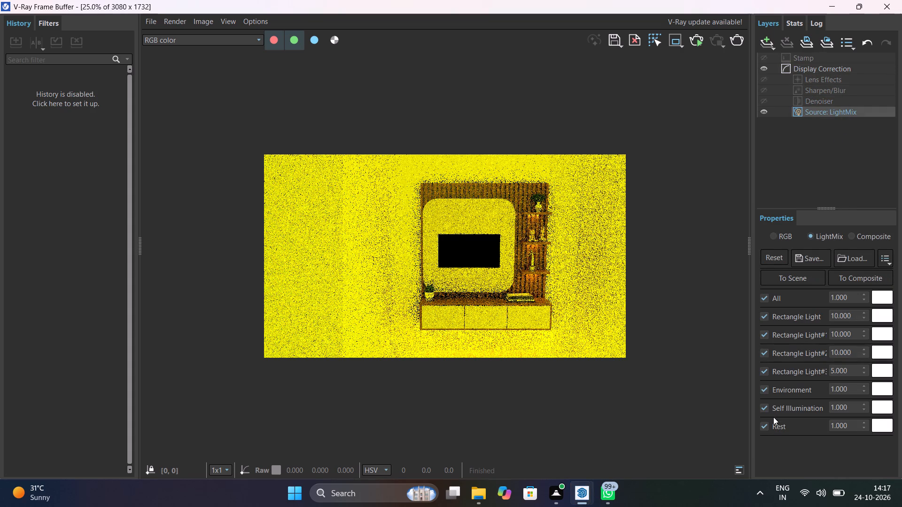
Switch the Self Illumination, Environment and Rest contributions off and back on in the LightMix to compare their effect.
click(766, 408)
click(766, 408)
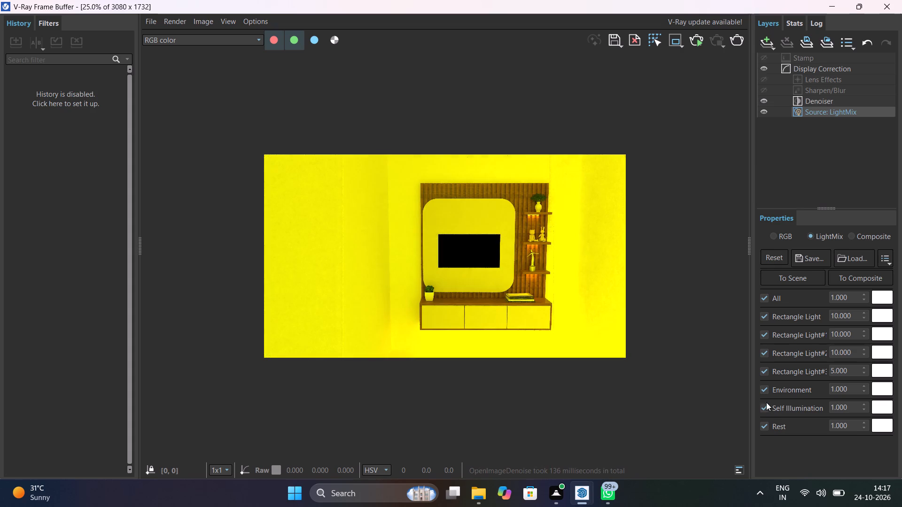
click(765, 393)
click(765, 393)
click(766, 427)
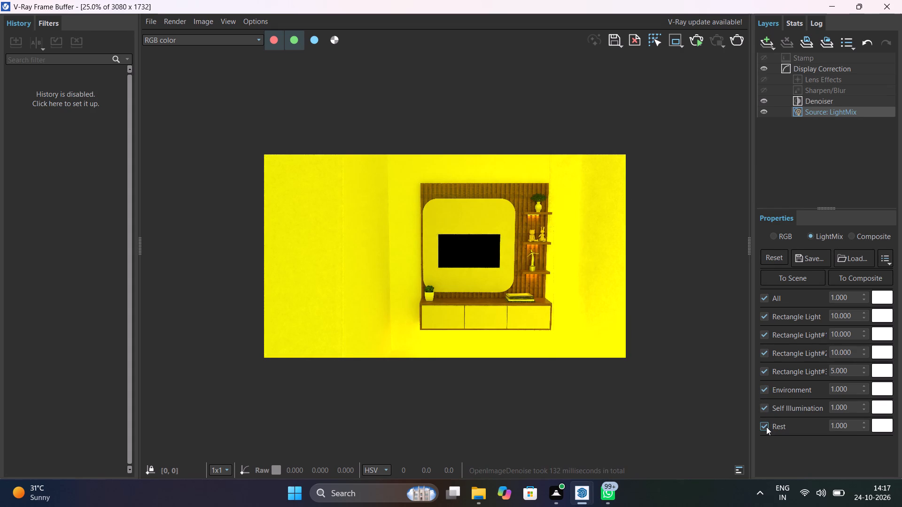
click(766, 427)
click(766, 427)
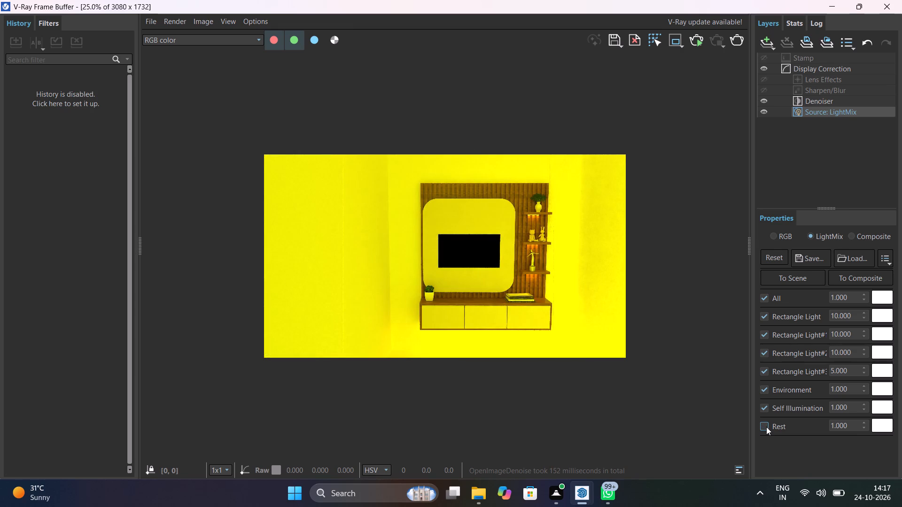
triple_click(766, 427)
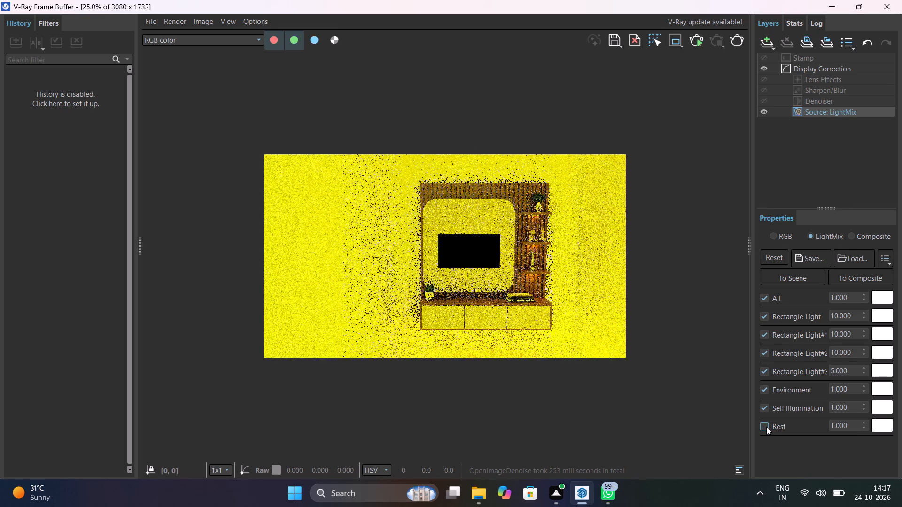
triple_click(766, 427)
click(766, 427)
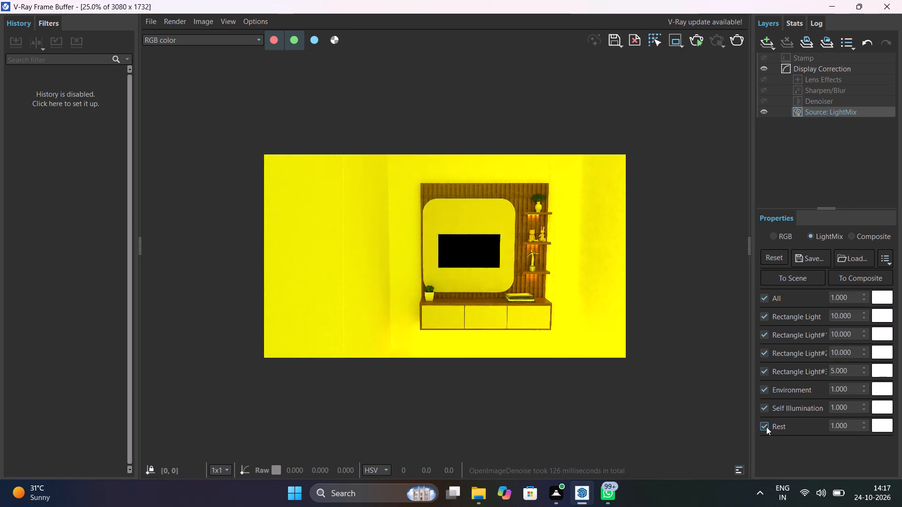
click(766, 427)
click(766, 427)
click(766, 427)
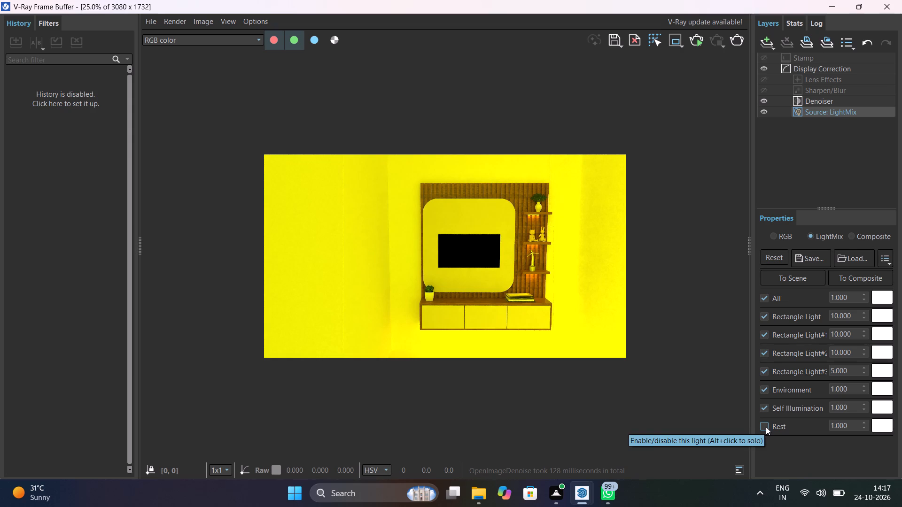
click(766, 427)
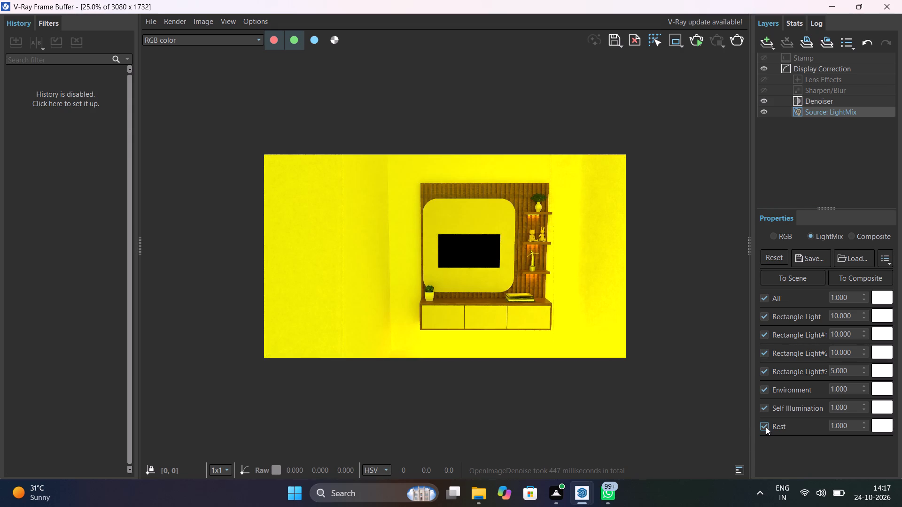
Check the Denoiser layer, start an interactive render and close the frame buffer.
click(854, 99)
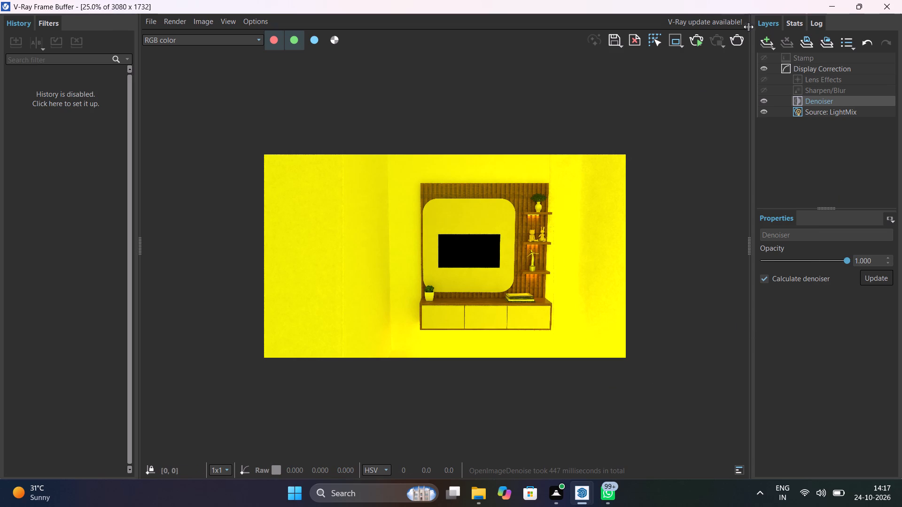
click(697, 44)
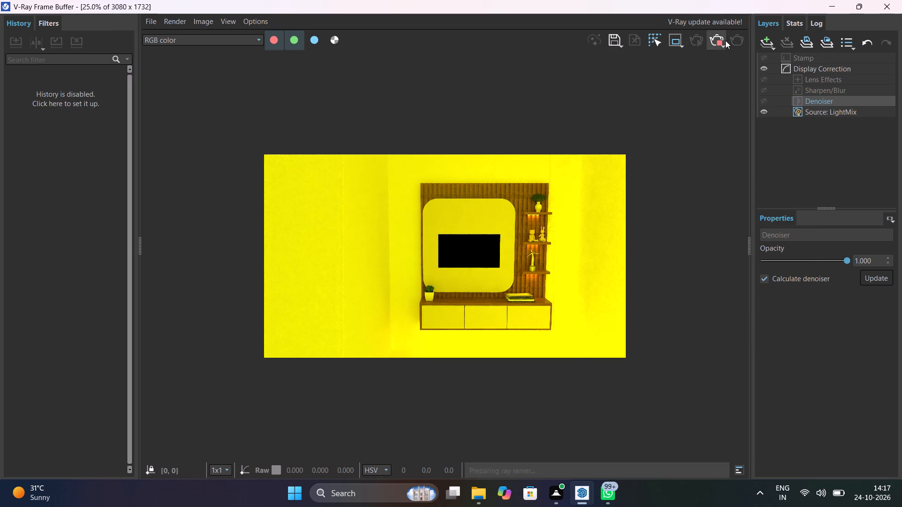
click(886, 8)
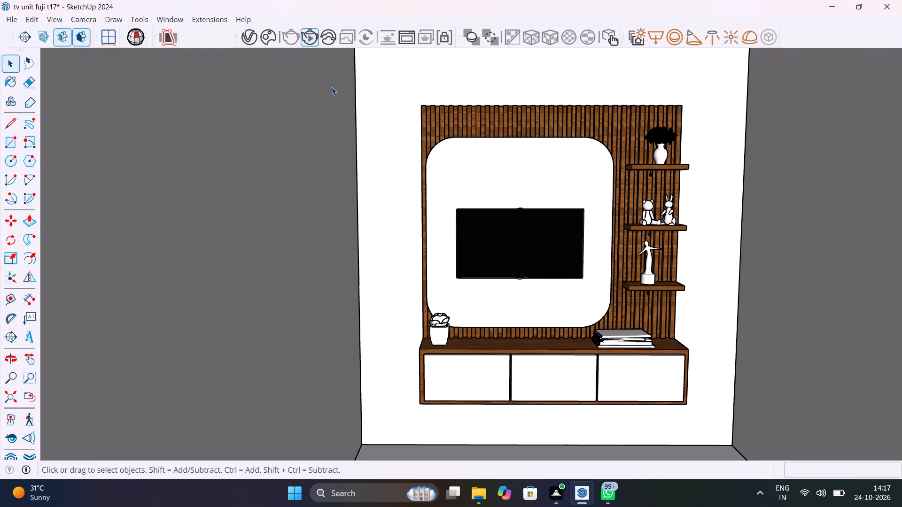
Reopen the Asset Editor on the materials and collapse the Emissive material's settings.
click(249, 38)
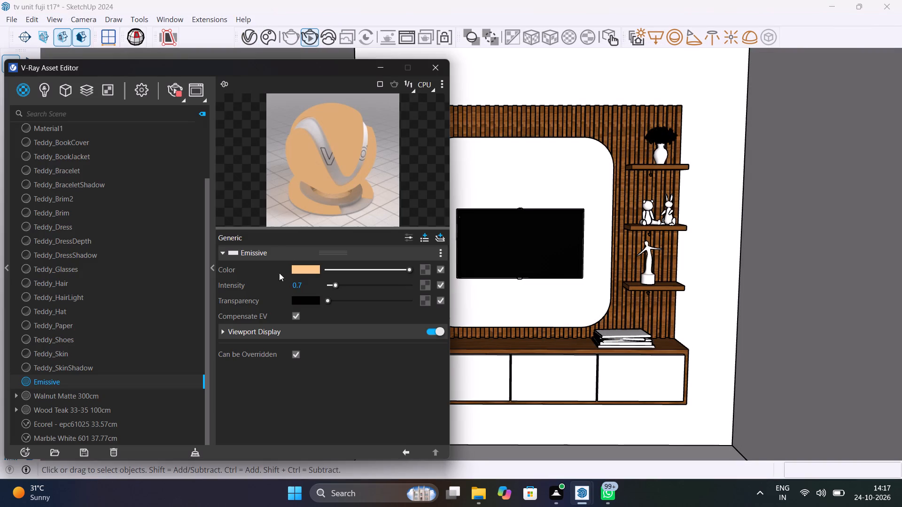
scroll(200, 362, down, 4)
click(212, 265)
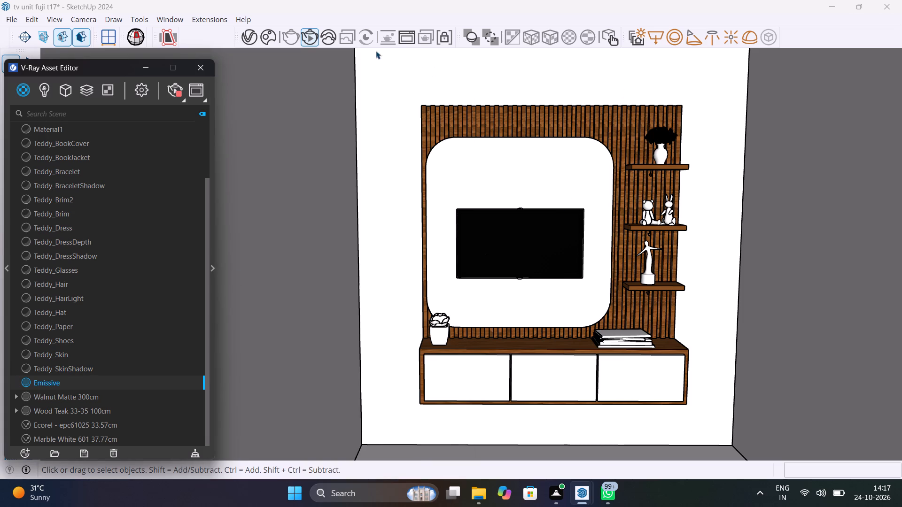
scroll(61, 385, down, 2)
Replace the interactive render with a non-interactive one, view it, close the frame buffer and stop the render.
click(296, 38)
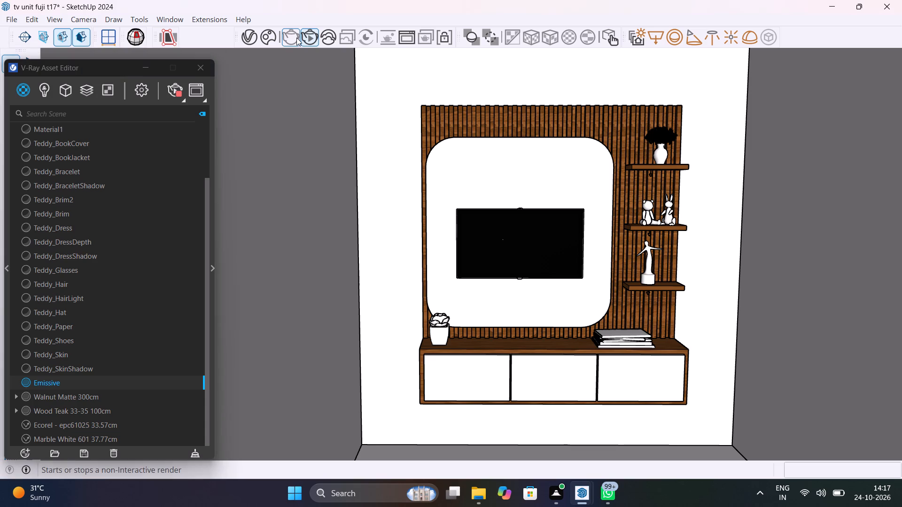
click(310, 38)
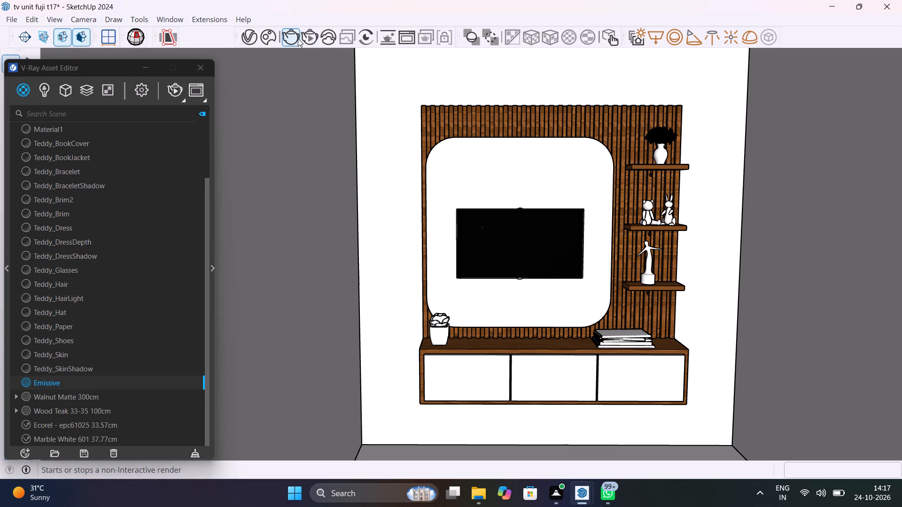
click(297, 40)
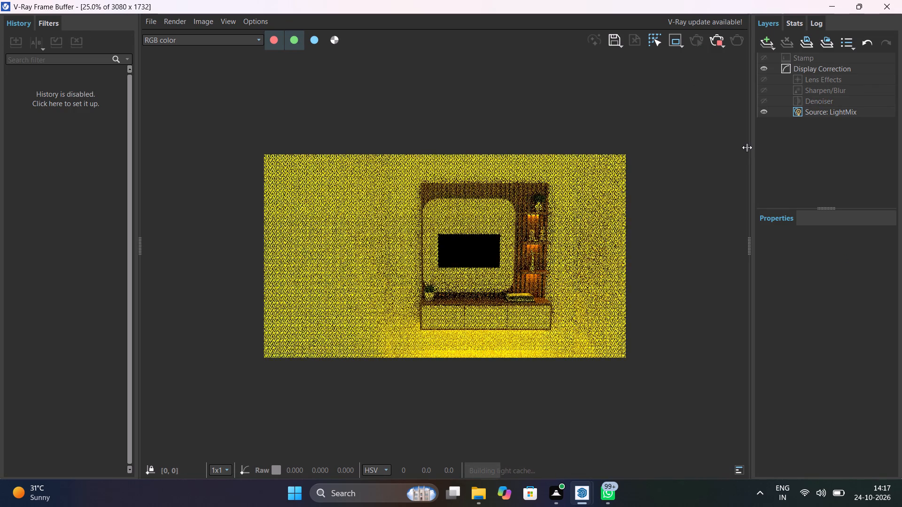
click(886, 5)
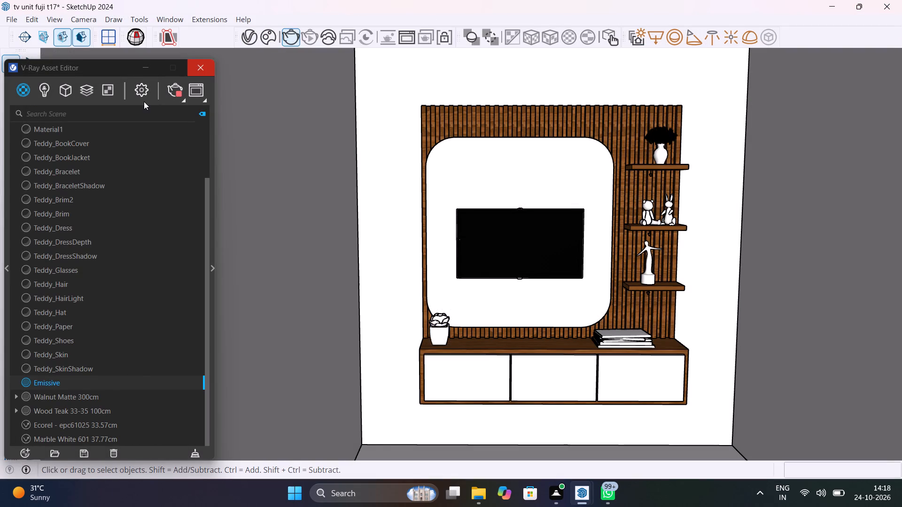
click(142, 90)
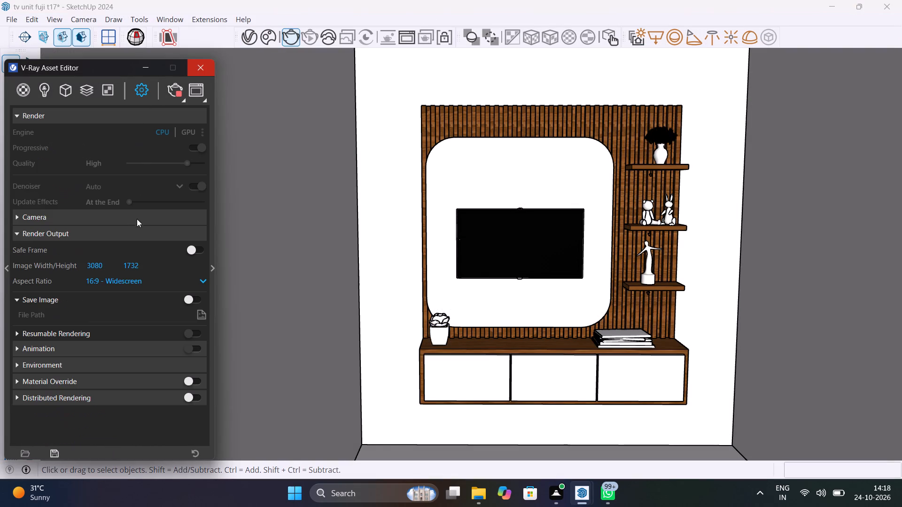
click(179, 88)
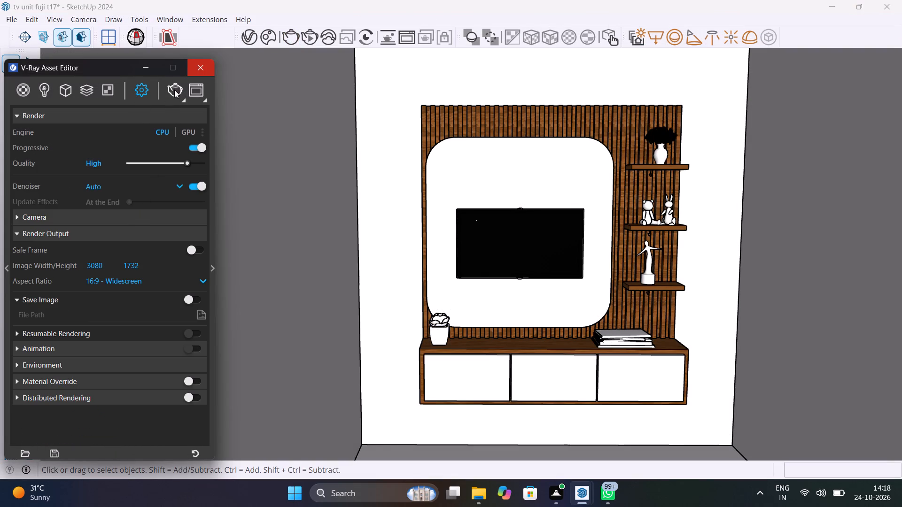
Move the Asset Editor aside, review the render elements, textures and render settings, and close it.
drag(104, 69, 135, 63)
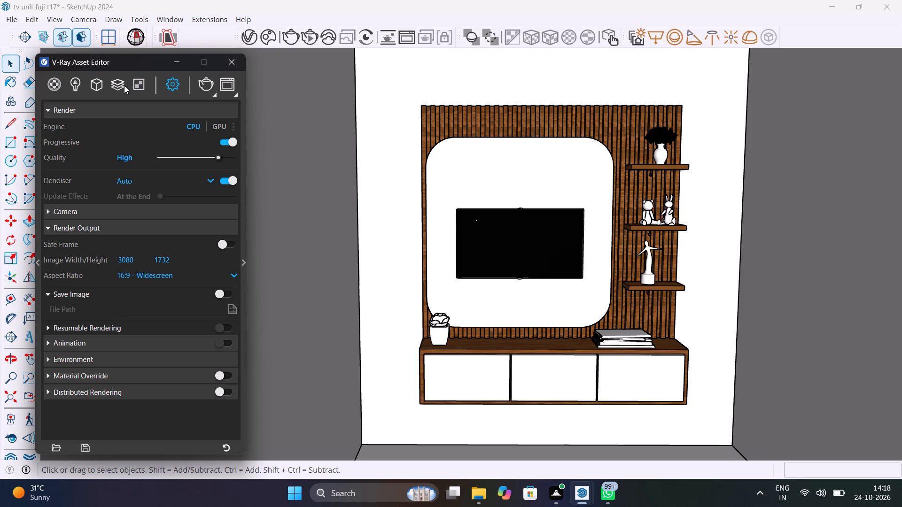
click(124, 85)
click(124, 85)
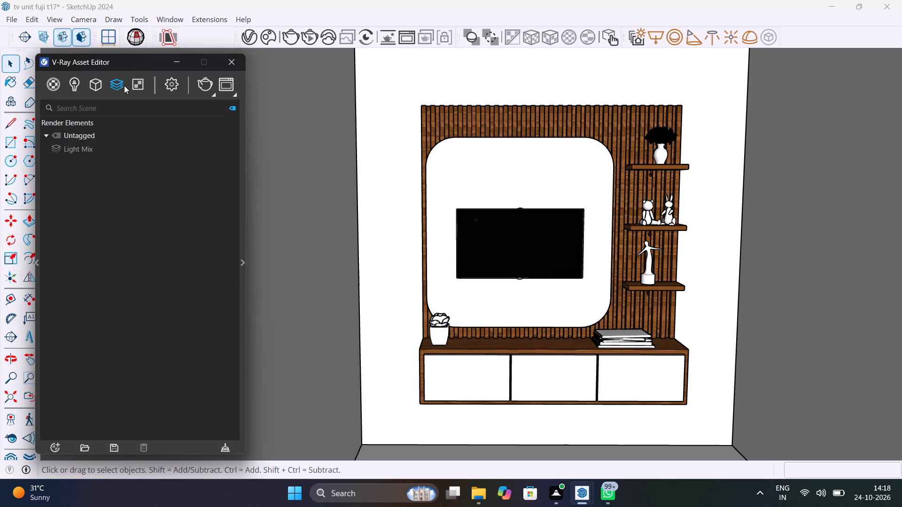
click(135, 80)
click(177, 83)
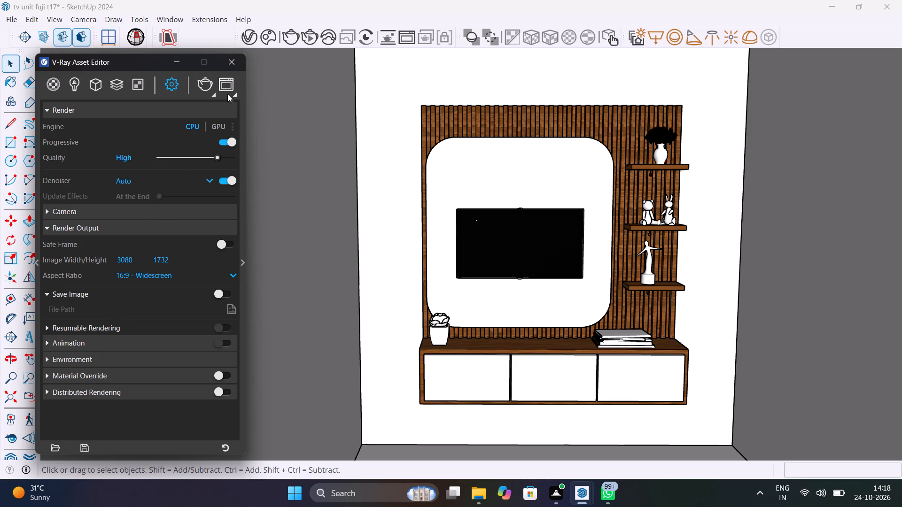
click(229, 66)
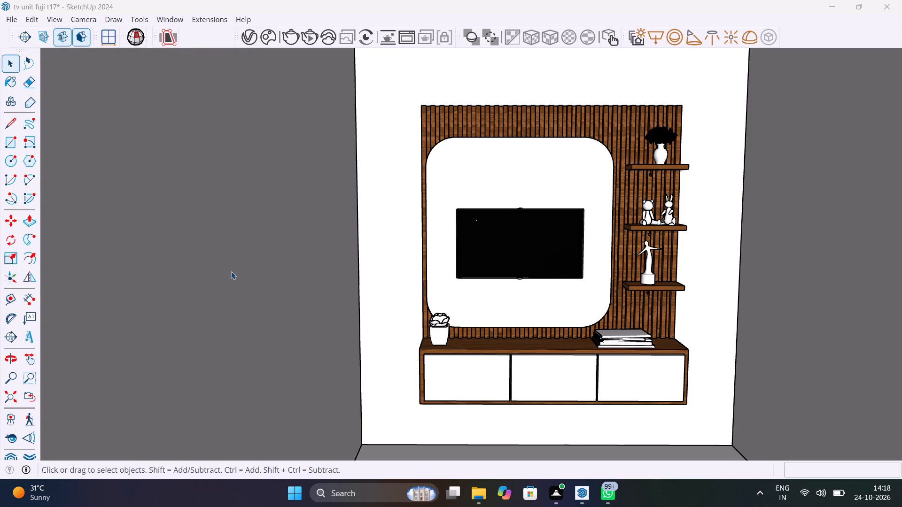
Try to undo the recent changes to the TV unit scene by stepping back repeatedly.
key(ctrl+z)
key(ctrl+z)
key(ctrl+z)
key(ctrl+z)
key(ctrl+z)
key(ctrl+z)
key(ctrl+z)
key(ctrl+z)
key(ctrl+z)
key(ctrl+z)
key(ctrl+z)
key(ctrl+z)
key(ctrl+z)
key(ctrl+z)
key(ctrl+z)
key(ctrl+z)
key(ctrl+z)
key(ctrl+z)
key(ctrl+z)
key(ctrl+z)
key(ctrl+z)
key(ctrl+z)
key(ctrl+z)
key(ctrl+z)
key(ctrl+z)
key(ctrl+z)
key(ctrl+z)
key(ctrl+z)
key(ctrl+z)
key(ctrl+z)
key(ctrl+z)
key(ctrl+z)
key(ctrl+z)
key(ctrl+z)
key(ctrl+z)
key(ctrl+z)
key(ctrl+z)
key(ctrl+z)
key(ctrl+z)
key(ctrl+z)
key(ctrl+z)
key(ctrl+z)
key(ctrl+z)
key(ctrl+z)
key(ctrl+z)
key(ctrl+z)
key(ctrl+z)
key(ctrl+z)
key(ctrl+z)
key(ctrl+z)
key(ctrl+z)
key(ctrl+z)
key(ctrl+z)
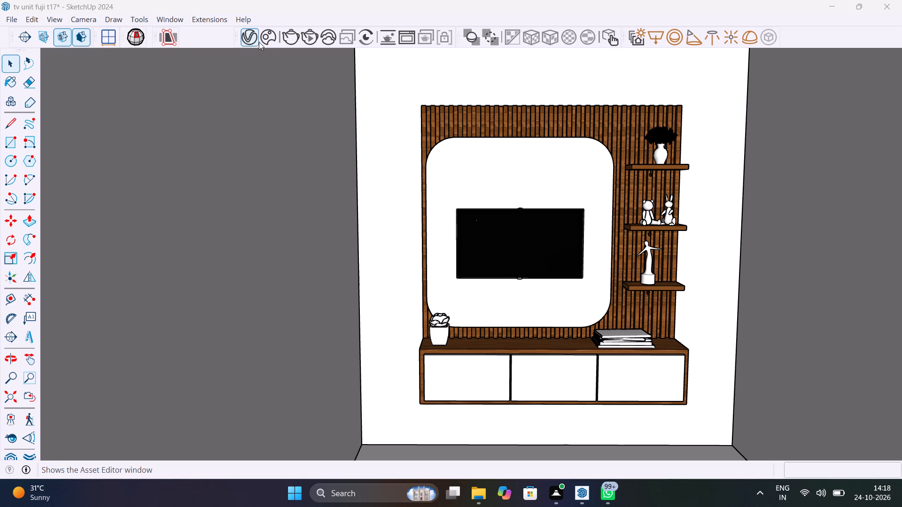
Reopen the Asset Editor and start a new render of the TV unit scene.
click(247, 41)
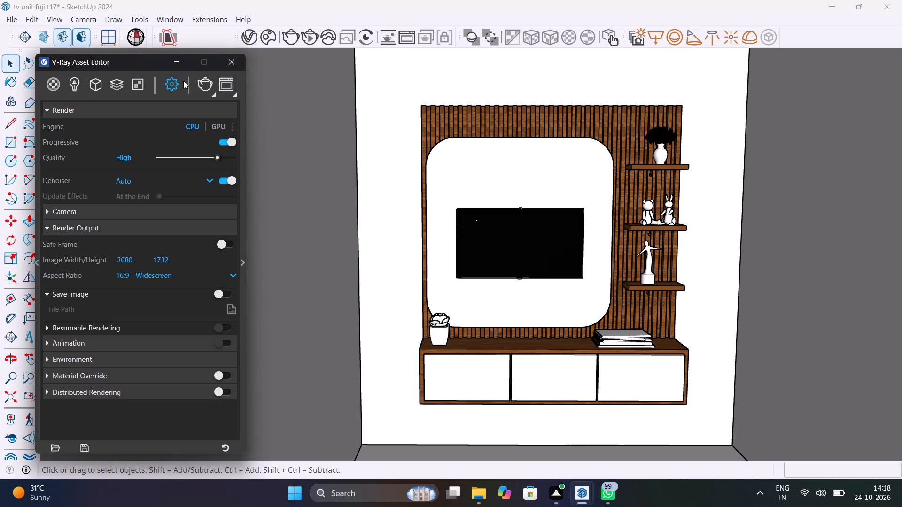
click(204, 80)
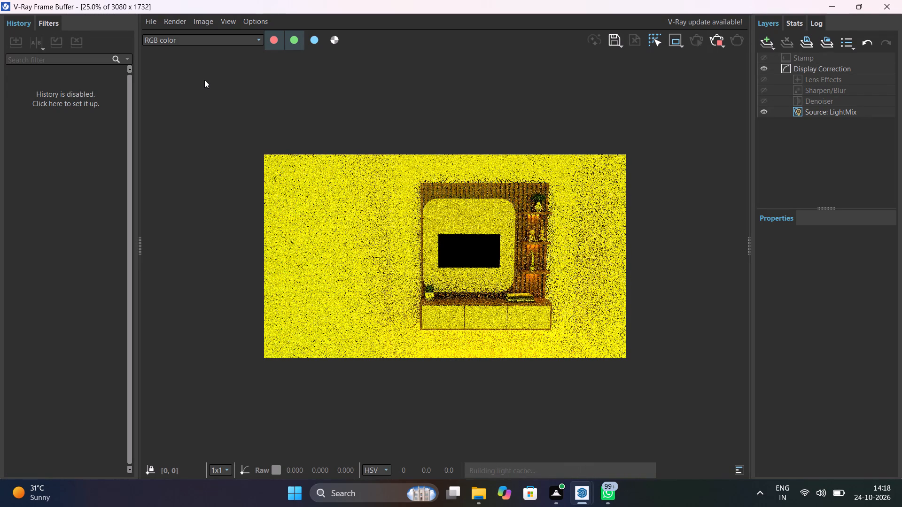
Compare the render's Alpha, RGB color, Environment and Self Illumination channels to examine the yellow cast.
click(260, 41)
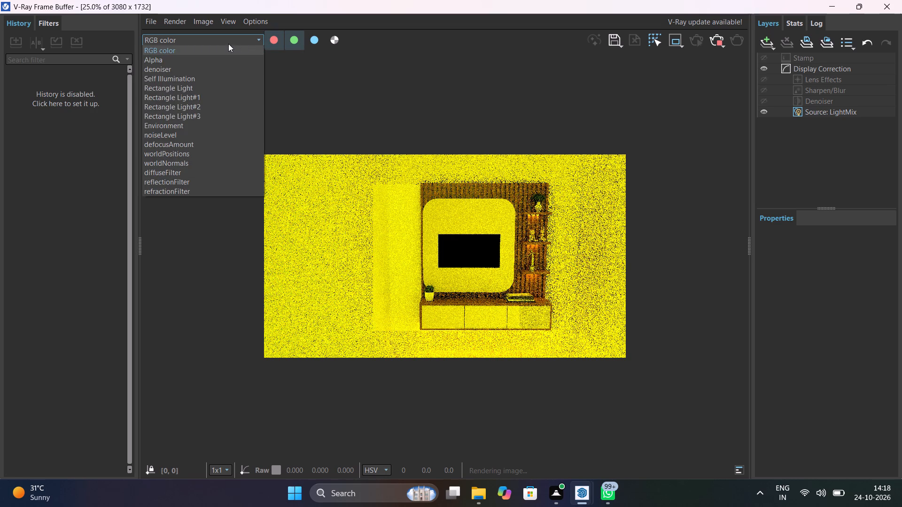
click(215, 58)
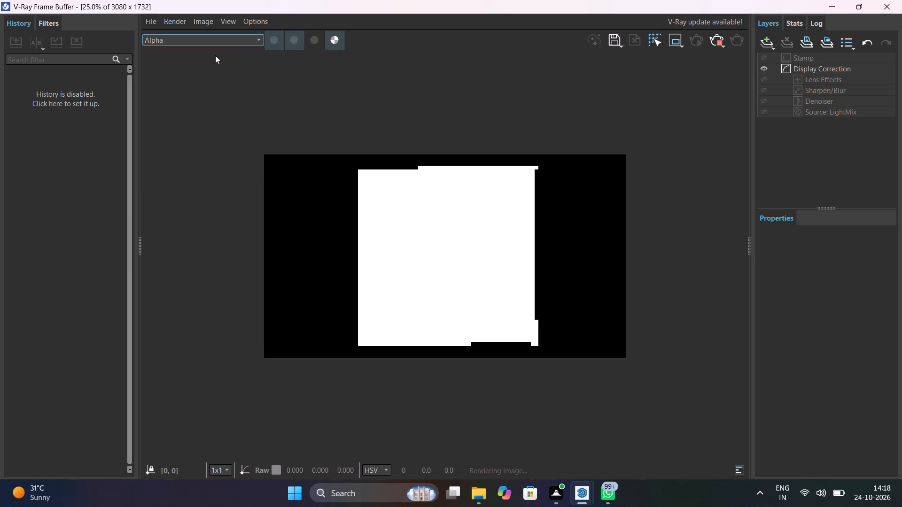
click(252, 40)
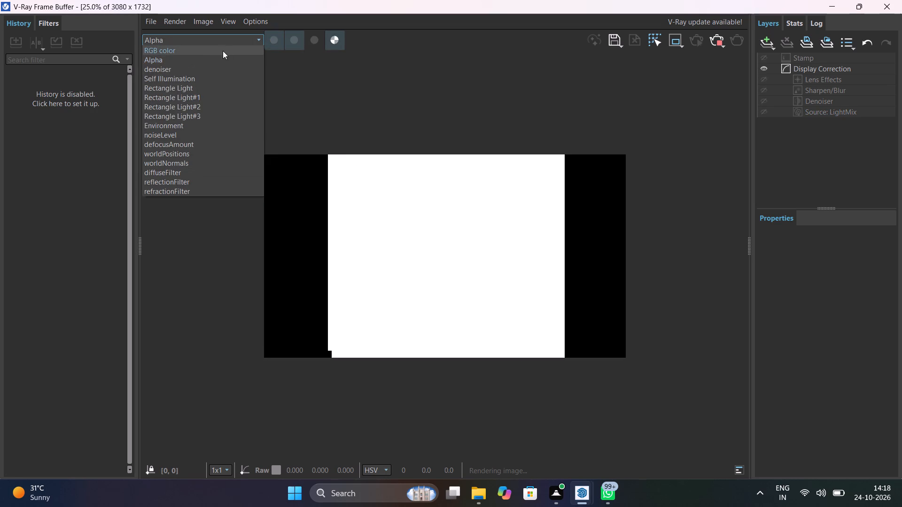
click(205, 54)
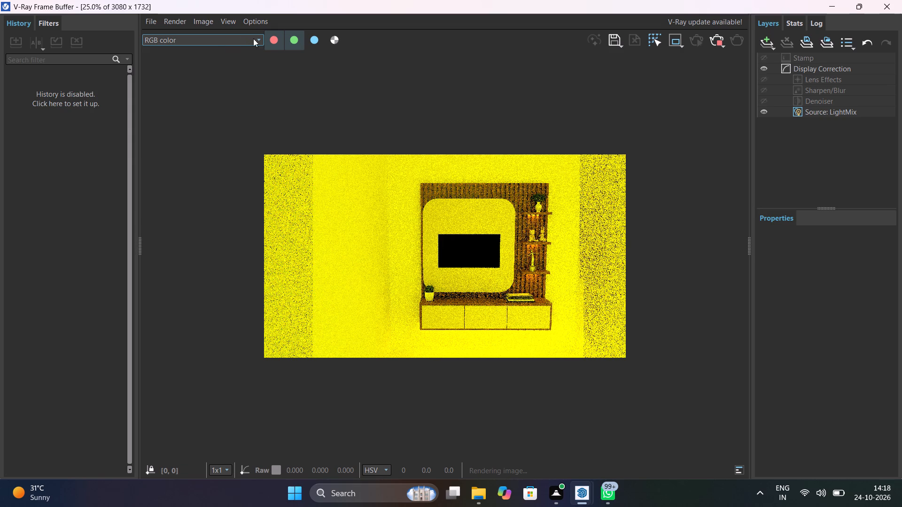
click(255, 39)
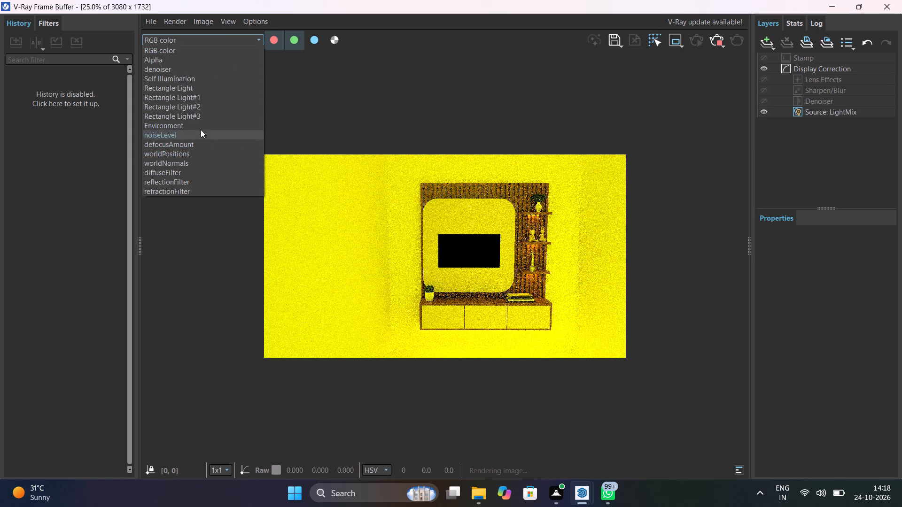
click(201, 124)
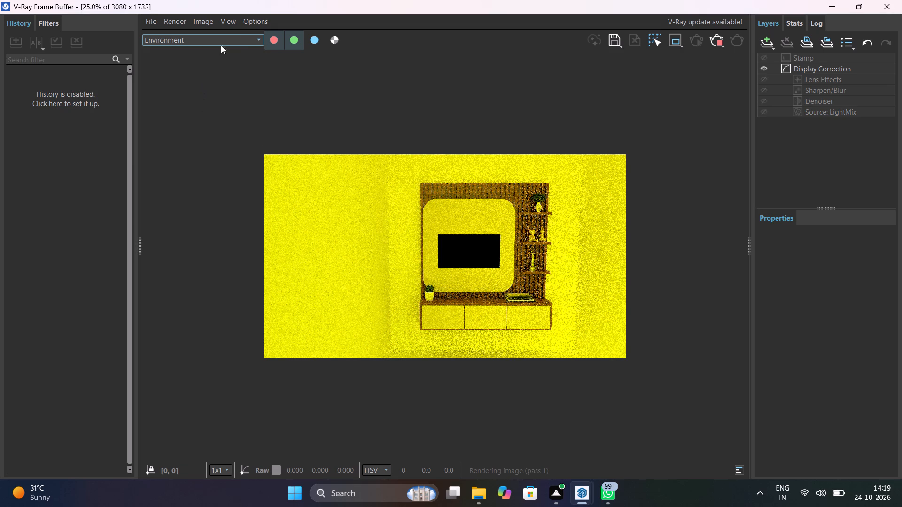
click(259, 38)
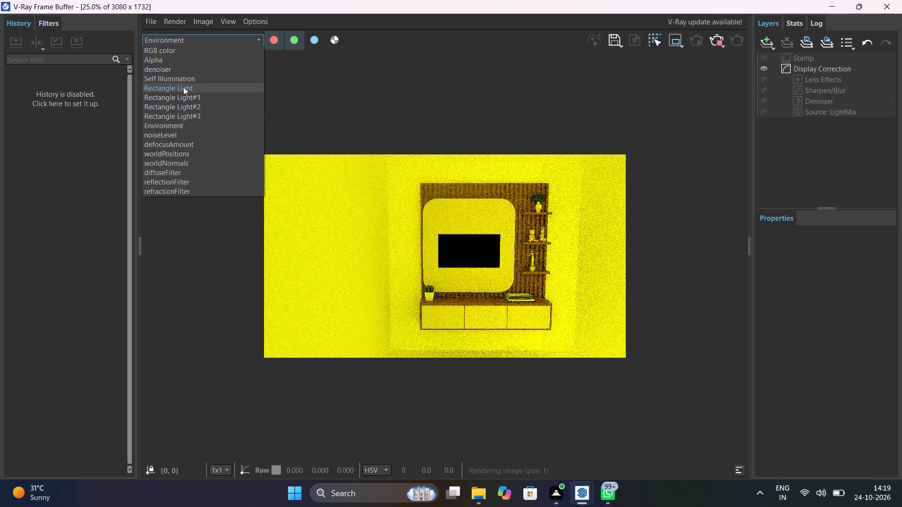
click(186, 81)
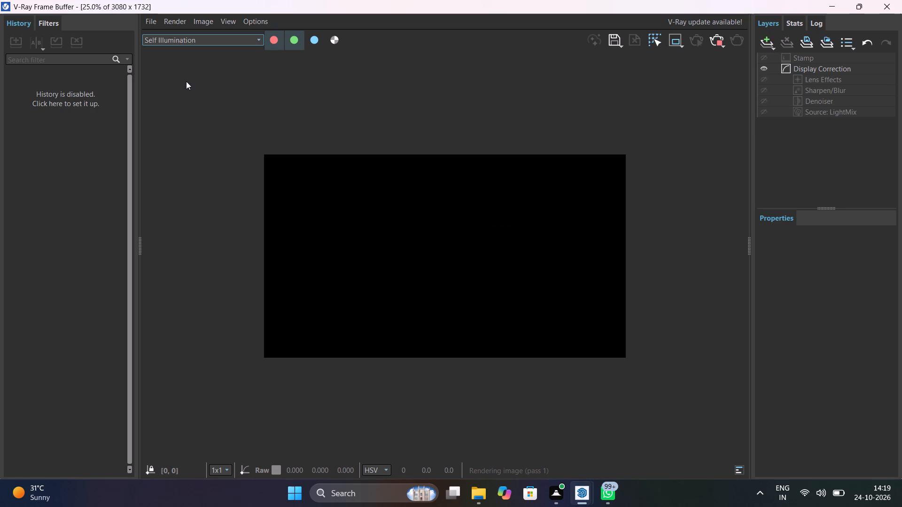
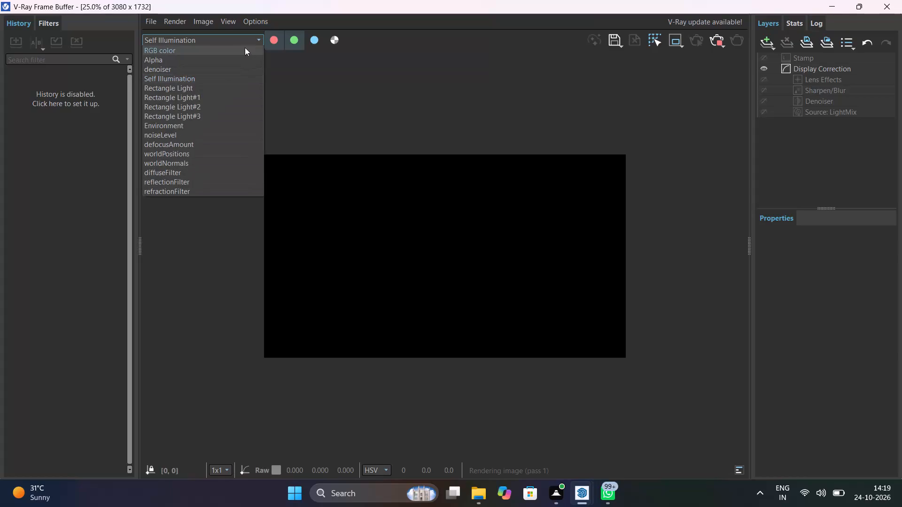
Compare the render's denoiser and Alpha channels, ending on RGB color.
click(205, 65)
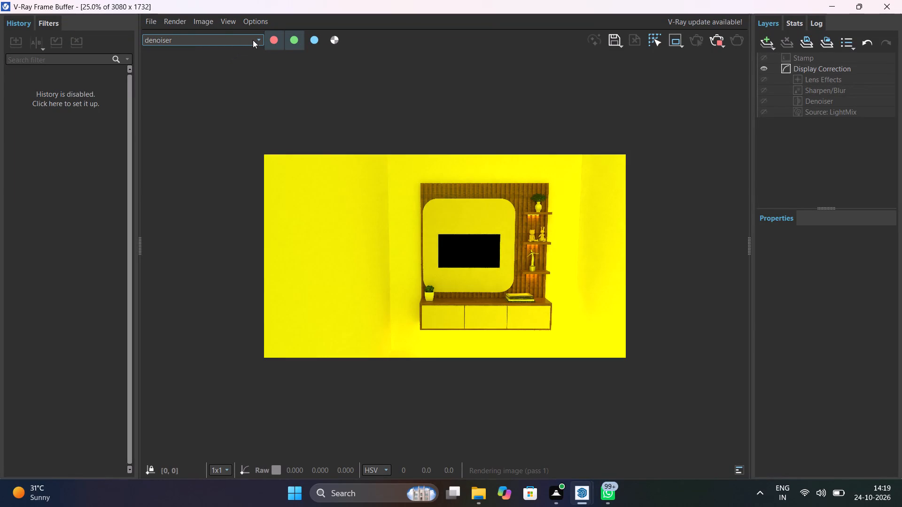
click(253, 39)
click(207, 63)
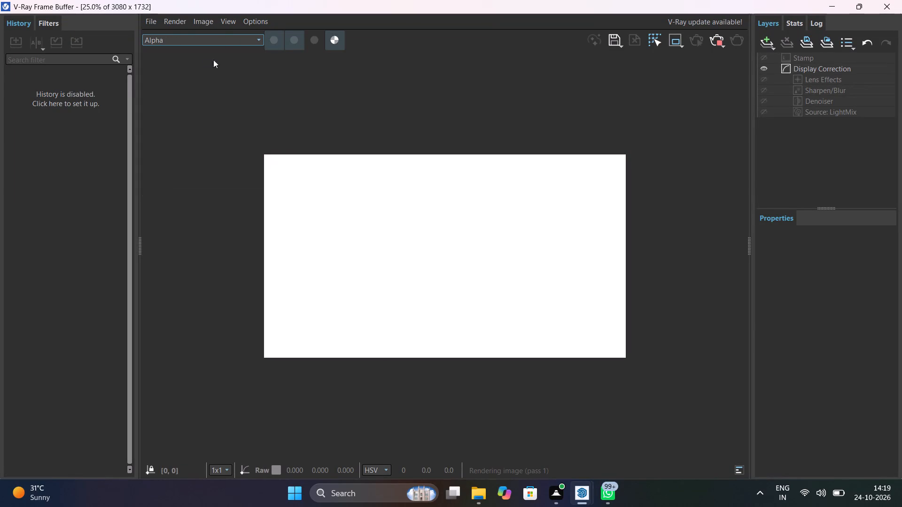
click(255, 37)
click(239, 48)
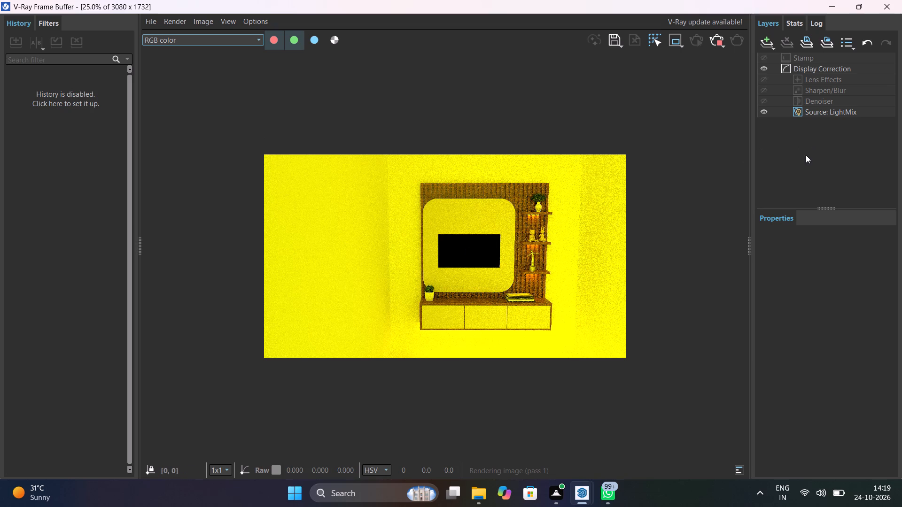
Compare the render with its source as RGB and Composite, then return the source to LightMix and review the light multipliers.
click(786, 216)
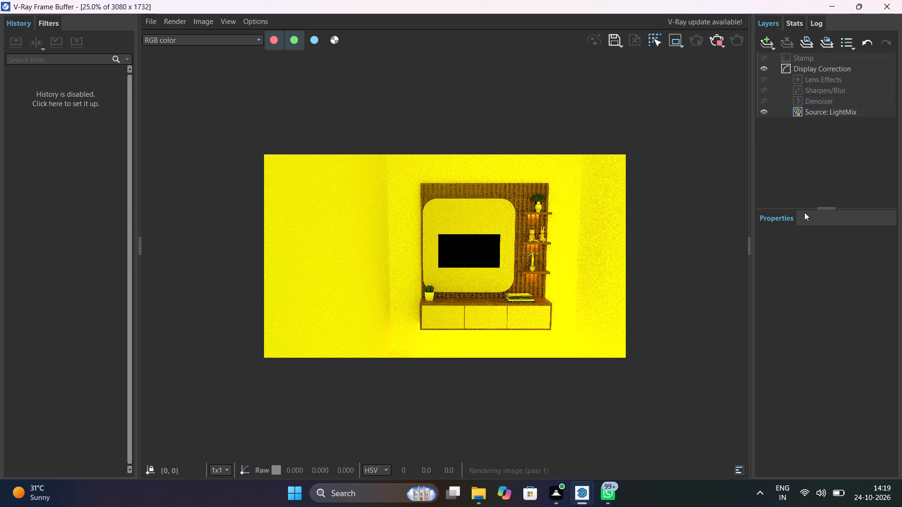
click(788, 223)
click(854, 114)
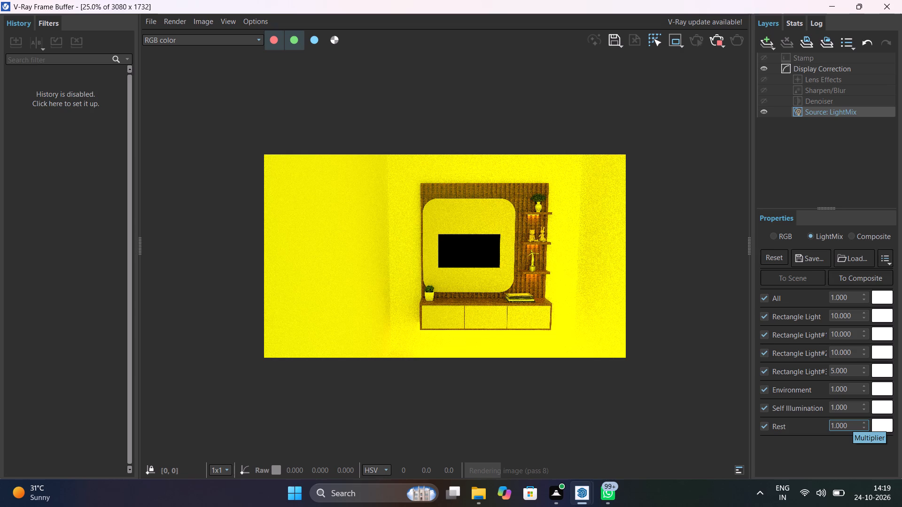
click(775, 234)
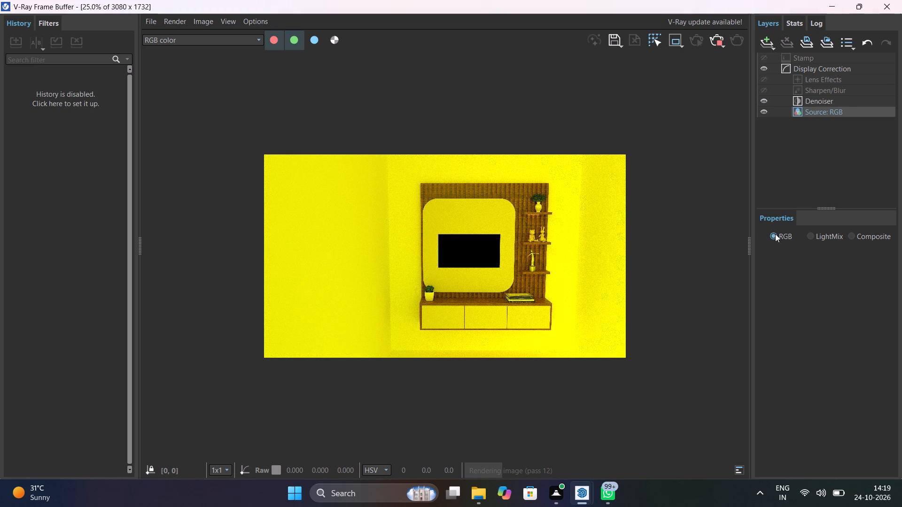
click(814, 238)
click(855, 239)
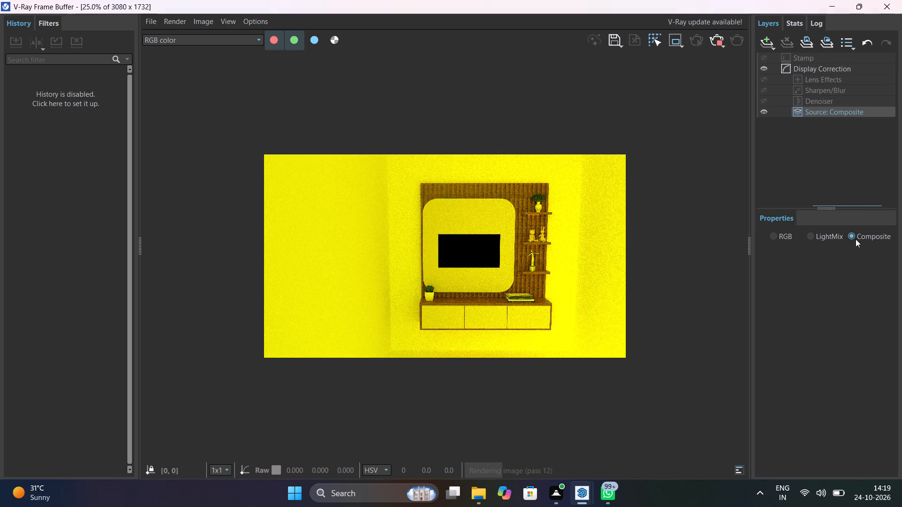
click(811, 235)
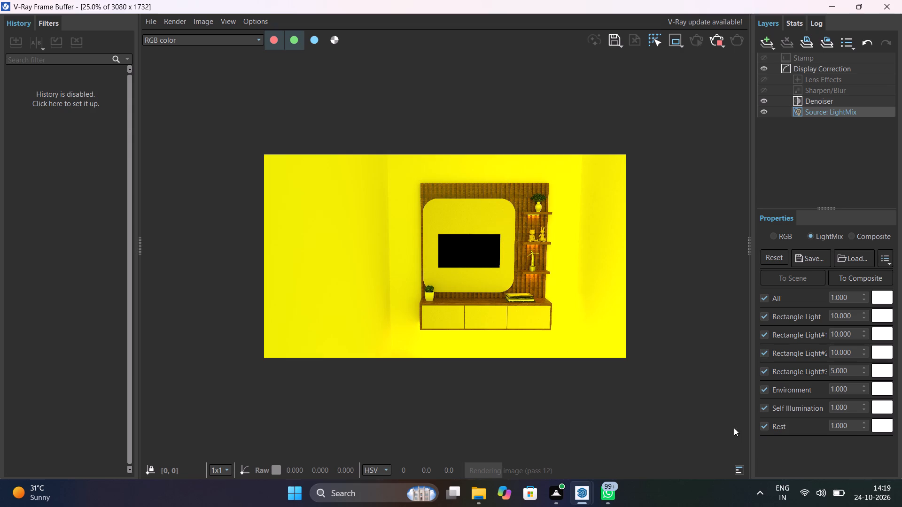
click(738, 465)
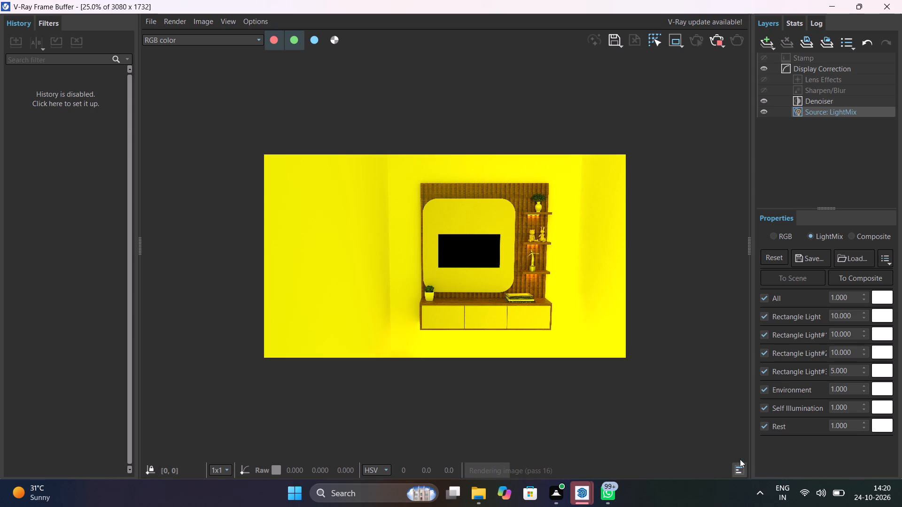
Examine the Denoiser layer's preset options and the Sharpen/Blur layer's settings.
click(831, 97)
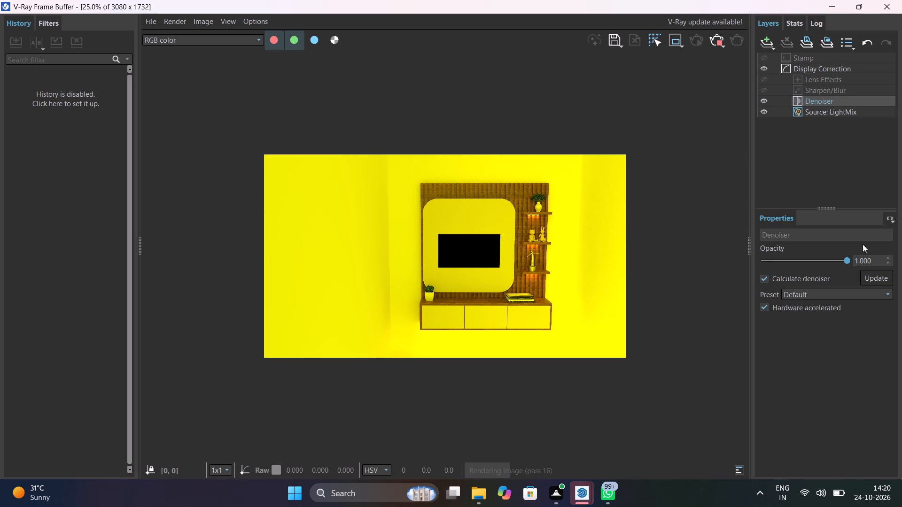
click(884, 293)
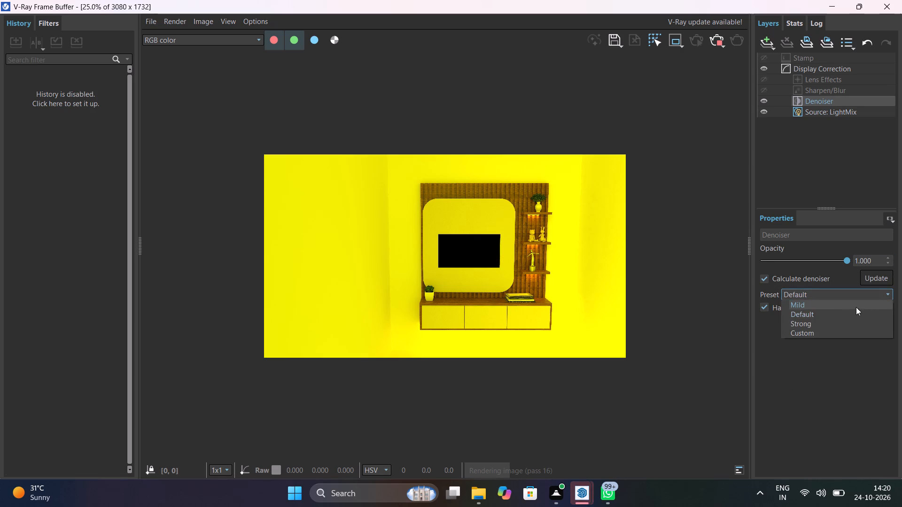
click(824, 161)
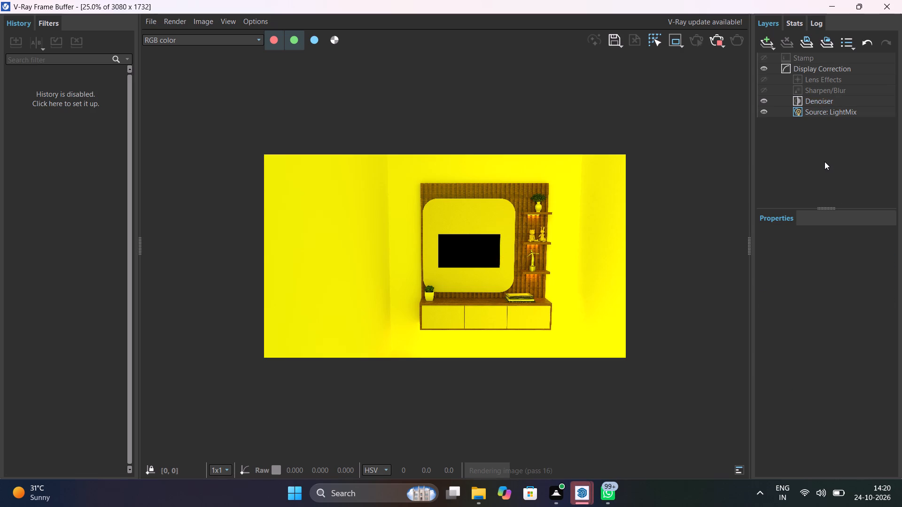
click(847, 92)
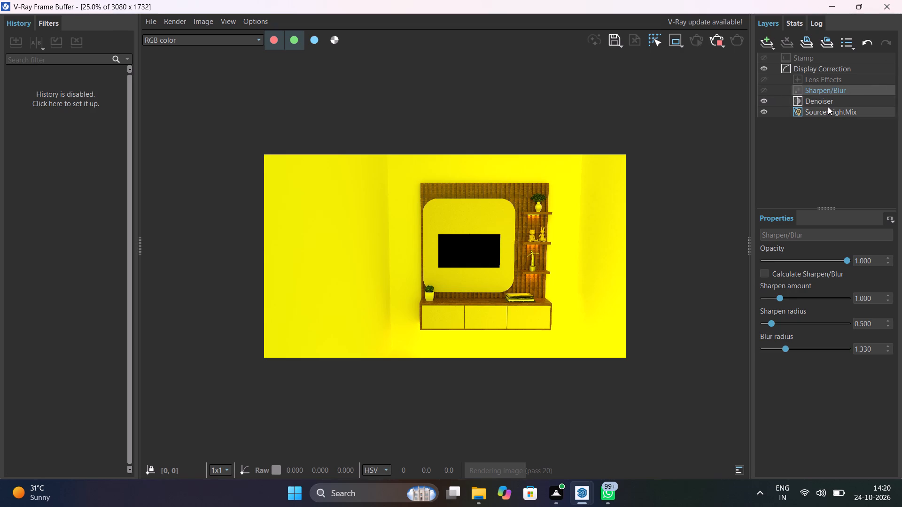
Stop the running render of the TV unit scene.
click(721, 40)
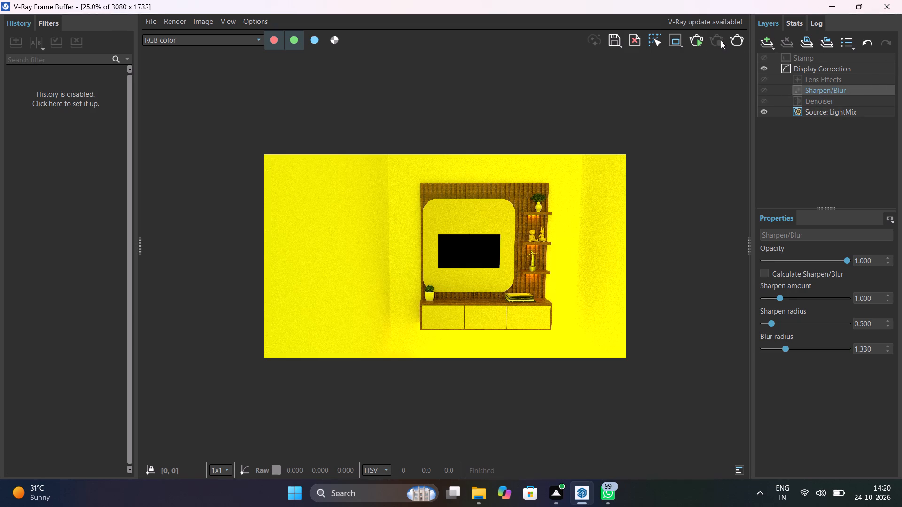
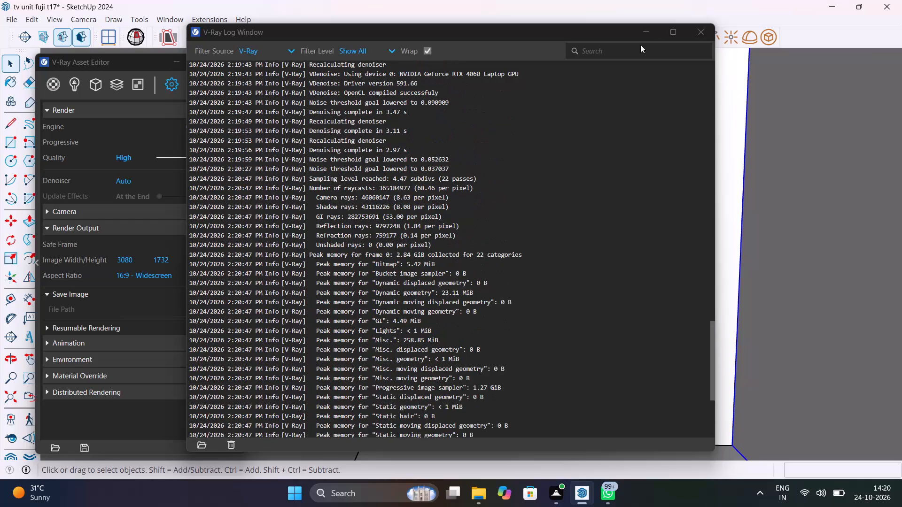
Close the log, lower the render quality to Medium and start rendering the TV unit scene.
click(704, 35)
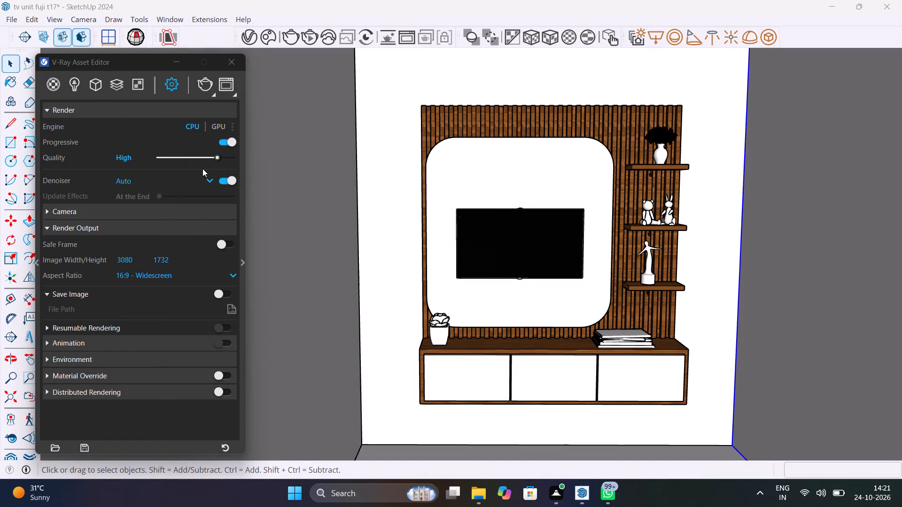
click(201, 156)
click(192, 158)
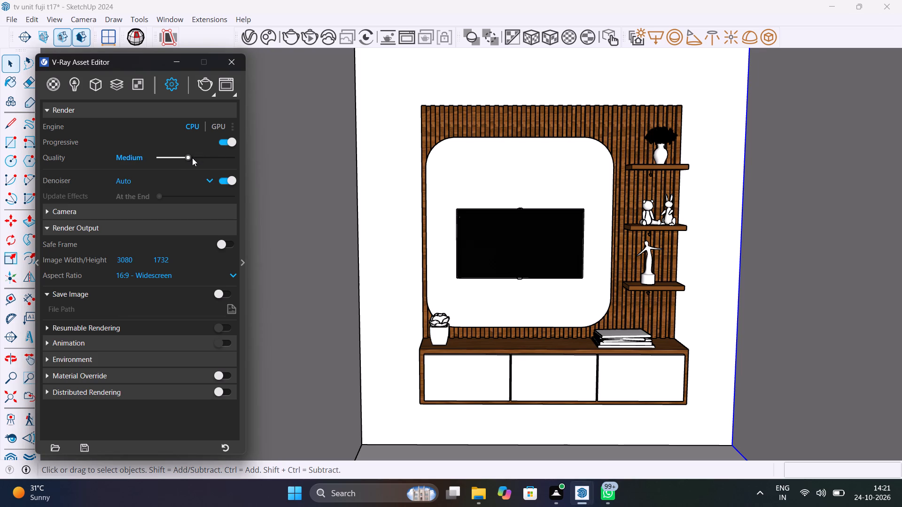
click(200, 86)
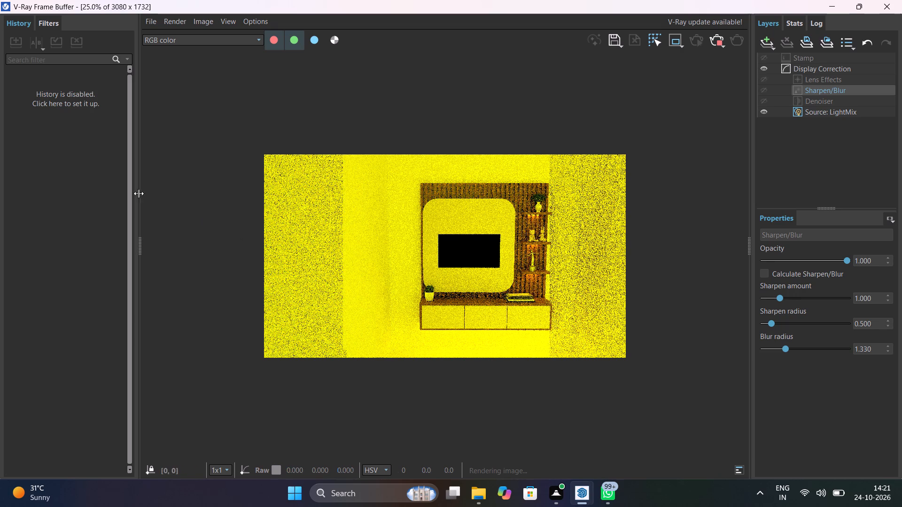
Examine the frame buffer's colour filter presets and select Wilderness Warmth.
click(48, 22)
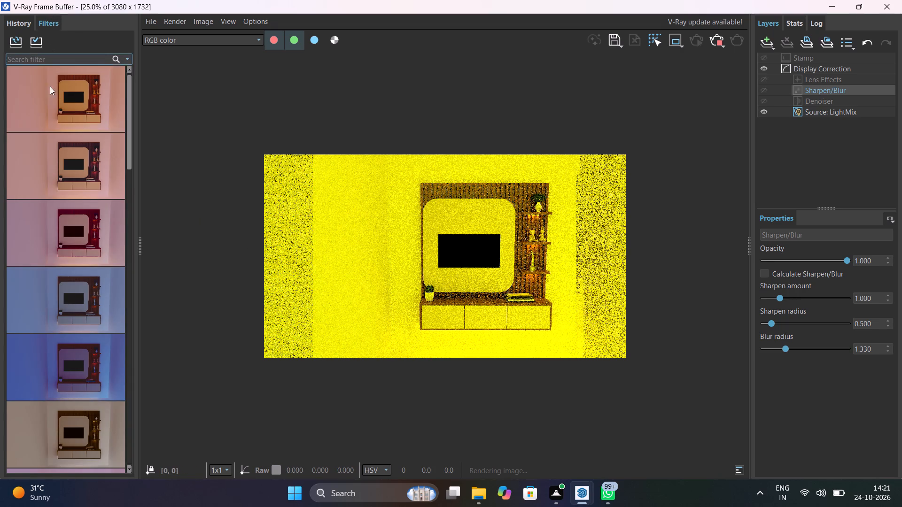
scroll(81, 333, down, 9)
scroll(81, 345, up, 1)
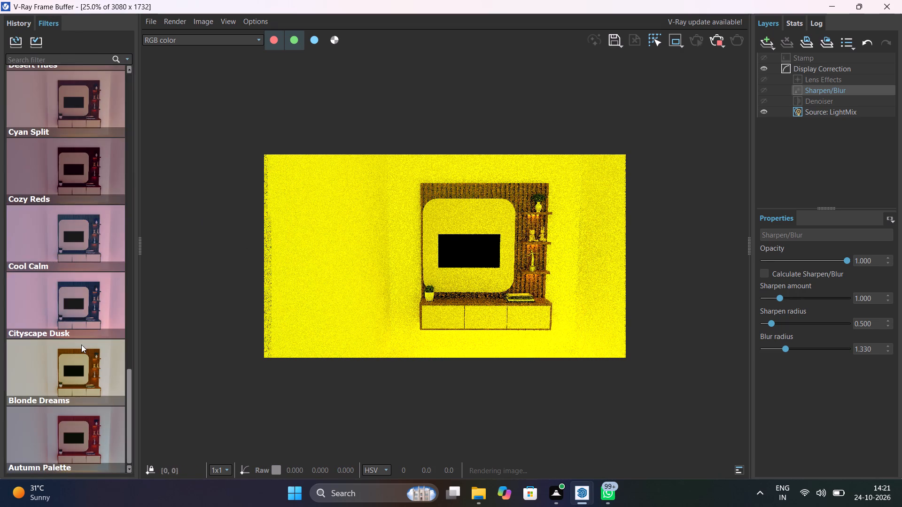
scroll(81, 345, down, 5)
scroll(81, 345, up, 17)
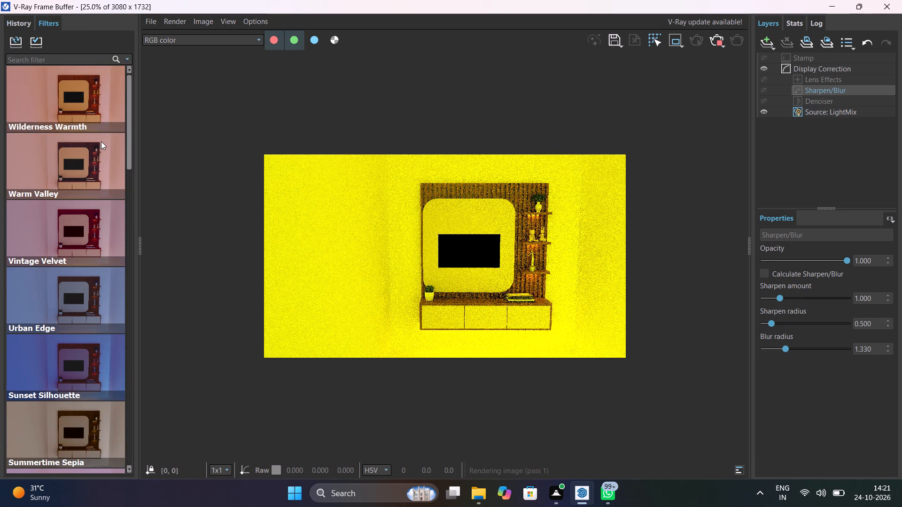
click(127, 60)
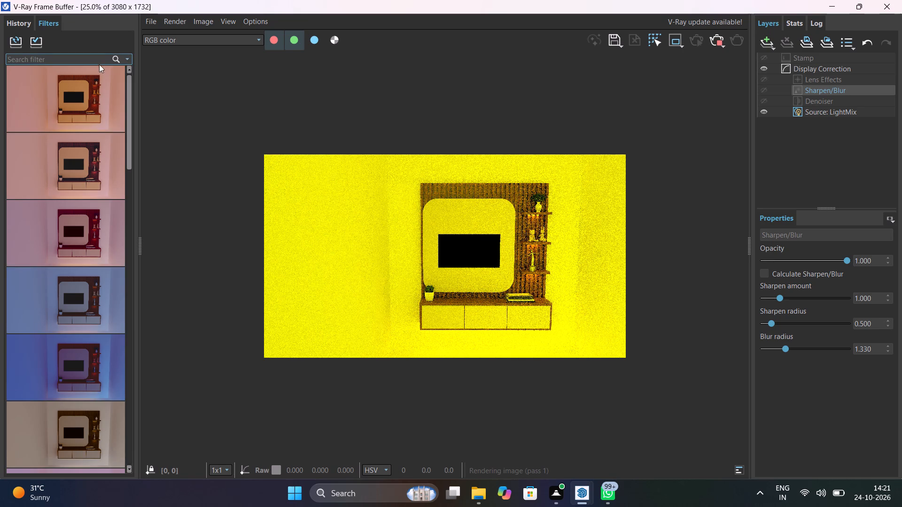
click(75, 108)
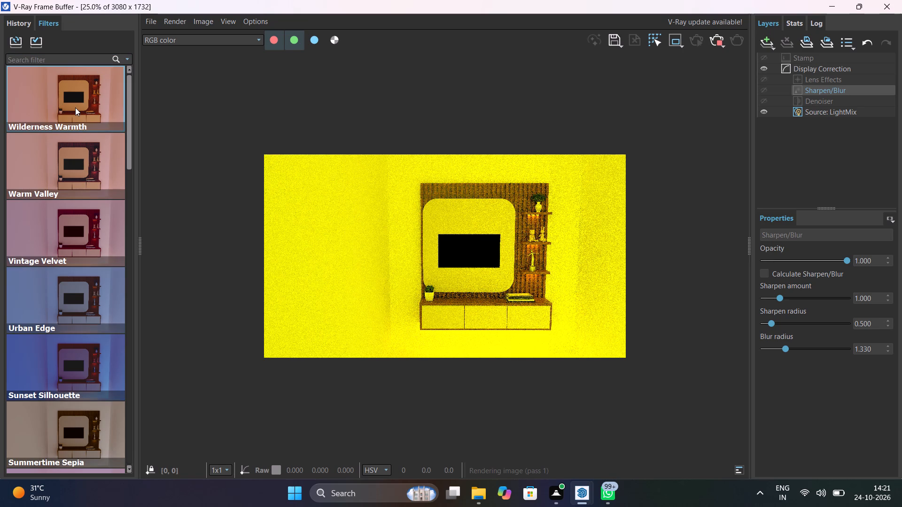
click(75, 108)
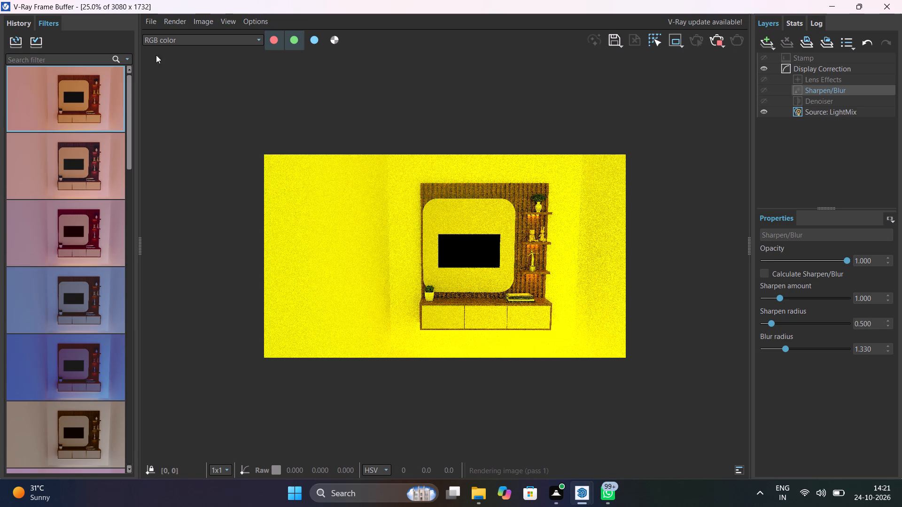
Stop the running render and restart the TV unit scene as an interactive render.
click(179, 18)
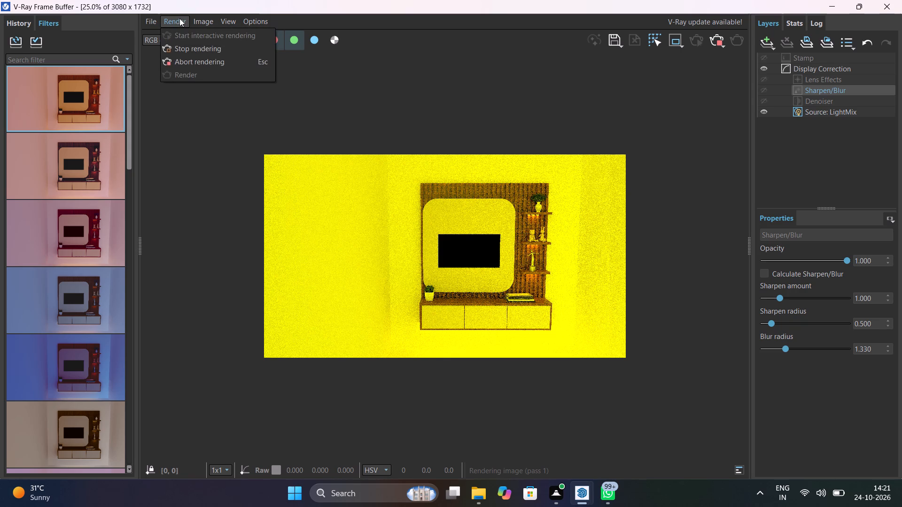
click(198, 47)
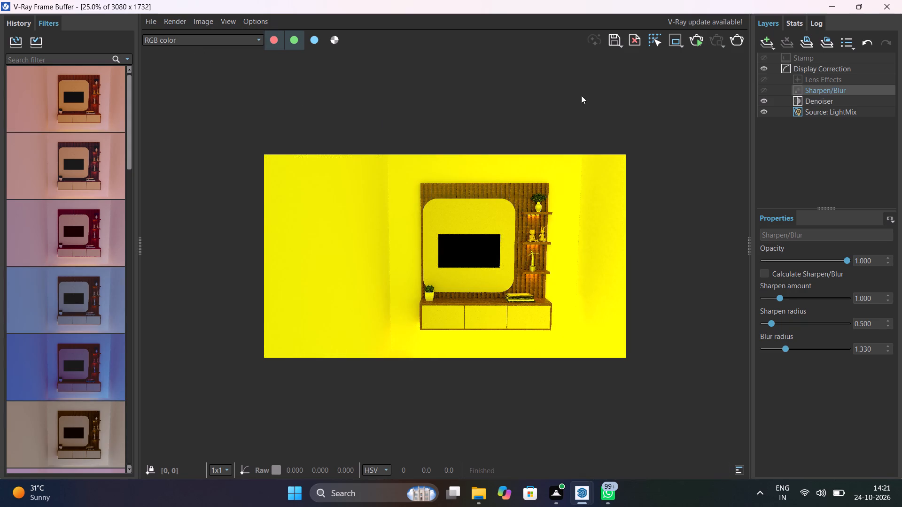
click(698, 38)
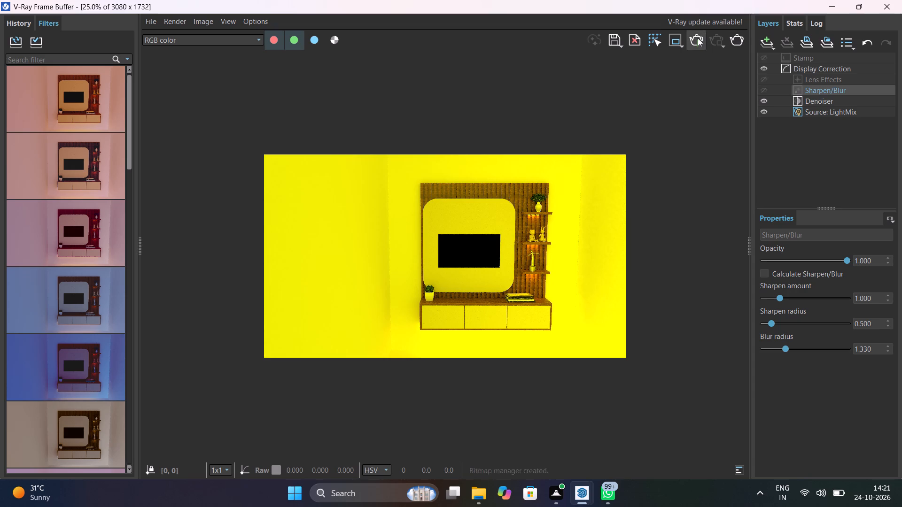
click(893, 5)
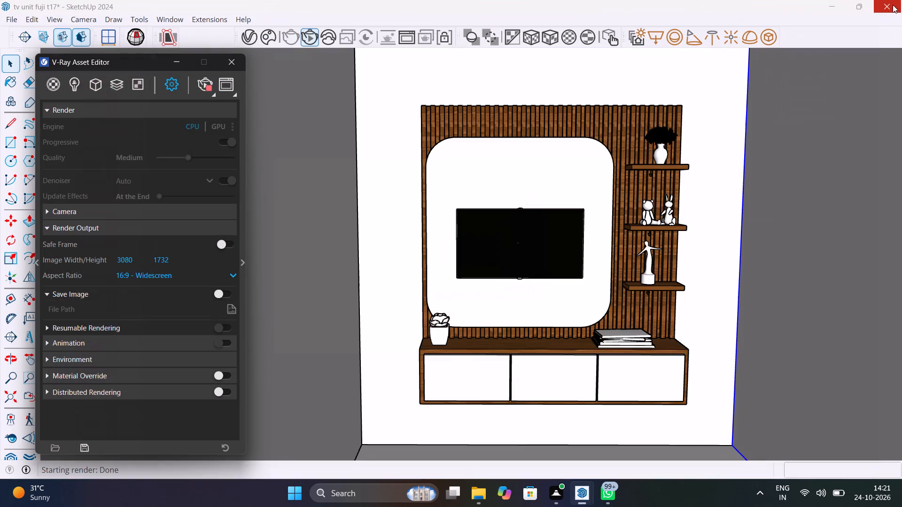
click(207, 84)
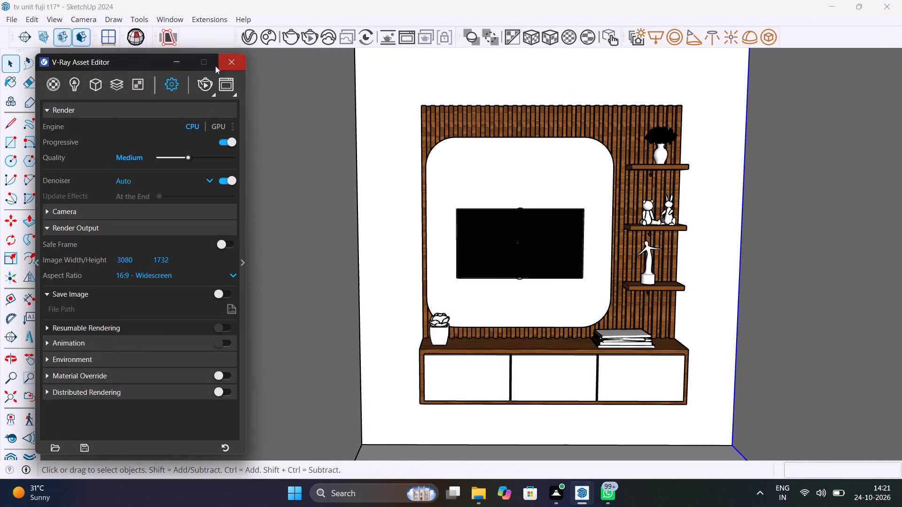
click(212, 84)
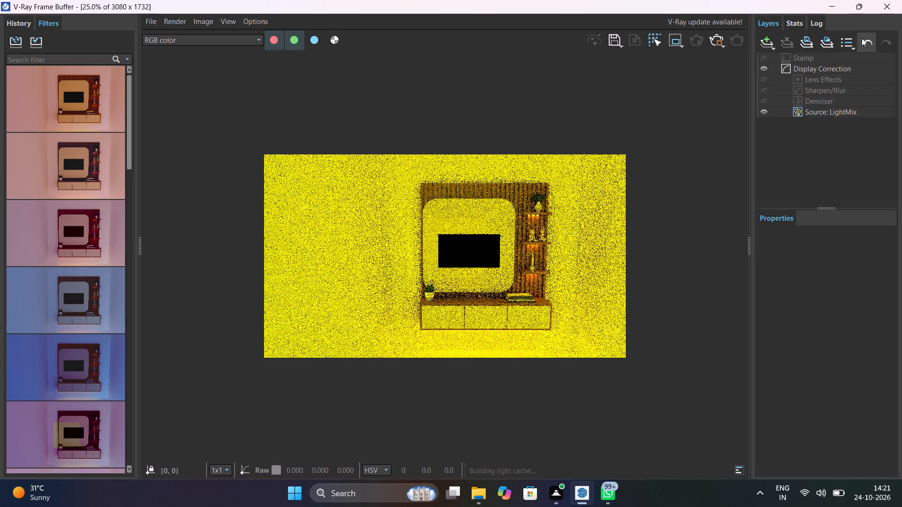
Undo all recorded frame buffer layer and LightMix changes, back to the earliest state.
click(865, 40)
click(865, 39)
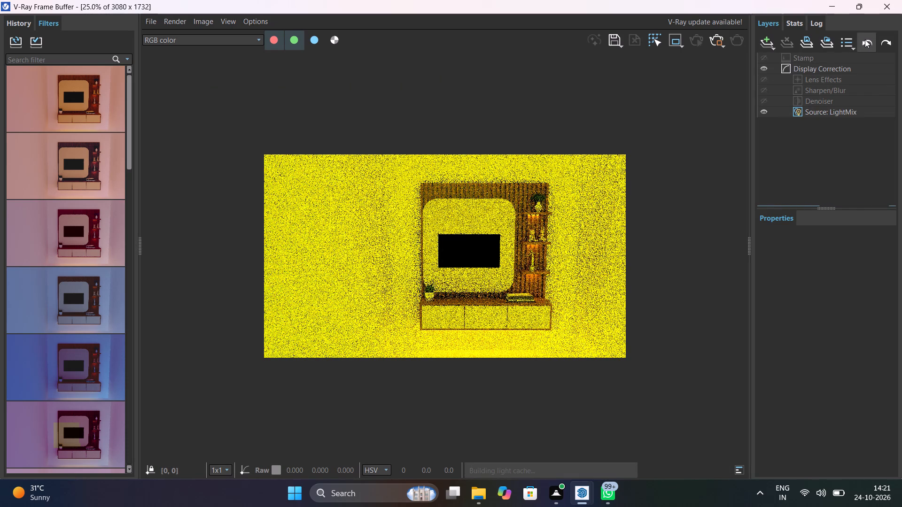
click(865, 39)
click(865, 39)
click(865, 39)
click(865, 39)
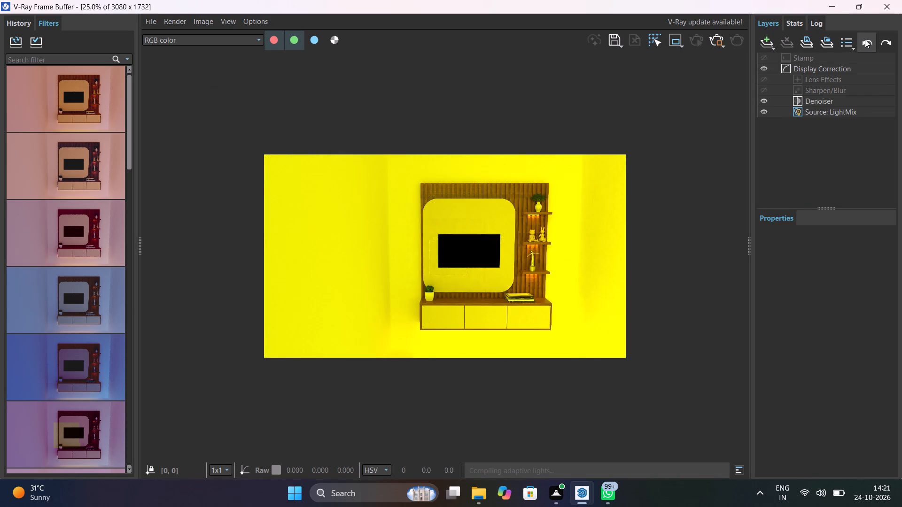
click(865, 39)
click(865, 39)
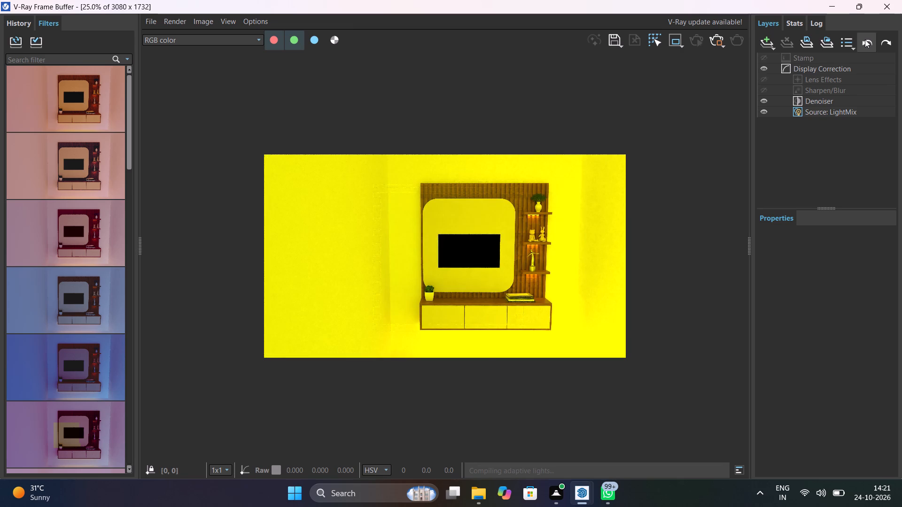
click(865, 39)
click(865, 39)
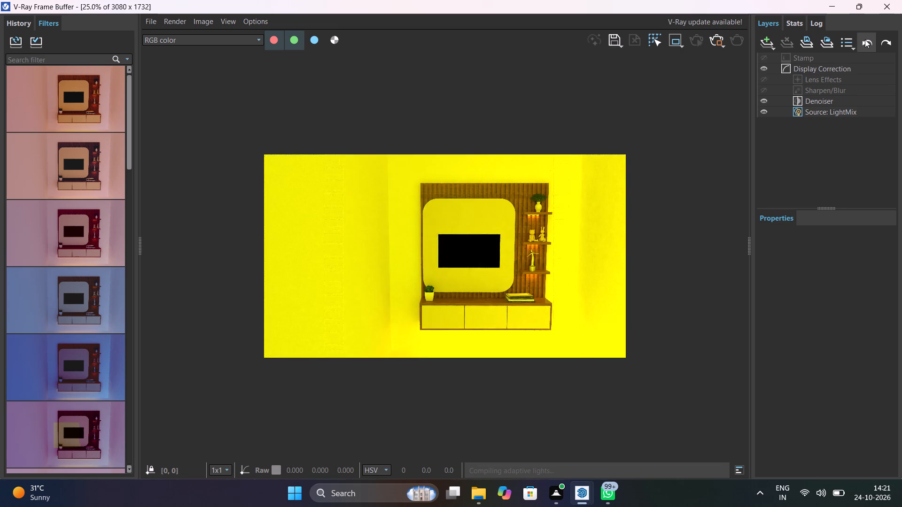
click(865, 39)
click(865, 39)
triple_click(865, 39)
triple_click(865, 39)
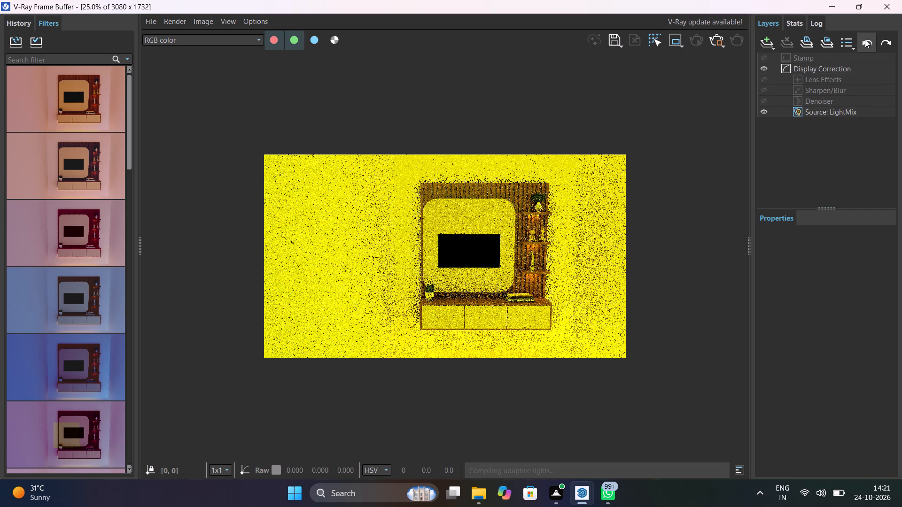
triple_click(865, 40)
triple_click(865, 40)
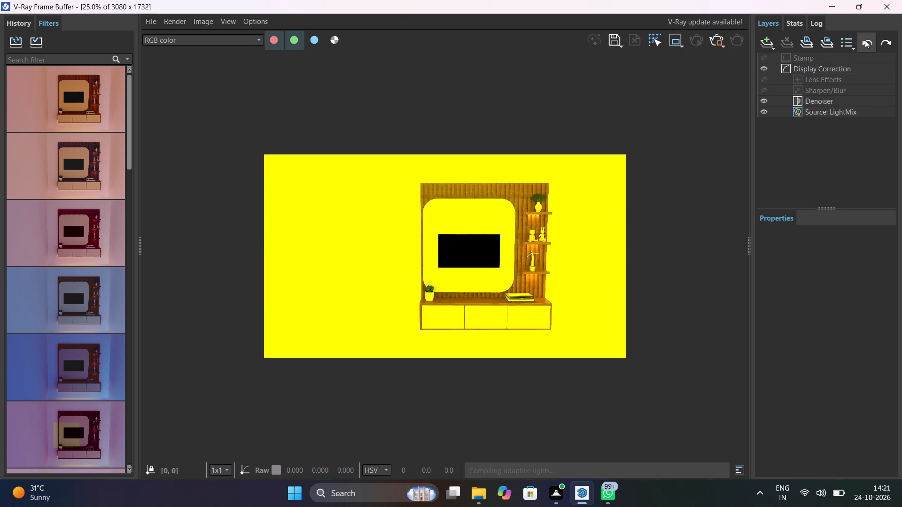
triple_click(865, 40)
triple_click(865, 40)
triple_click(865, 40)
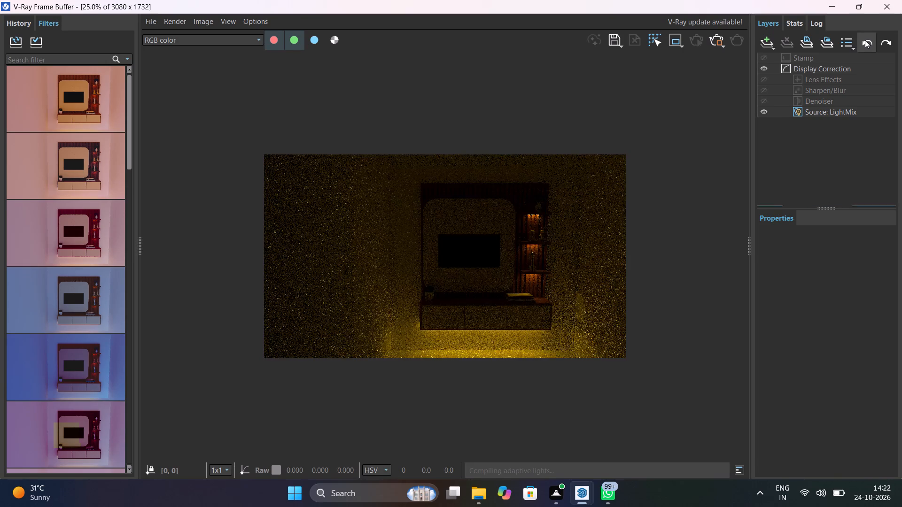
triple_click(865, 40)
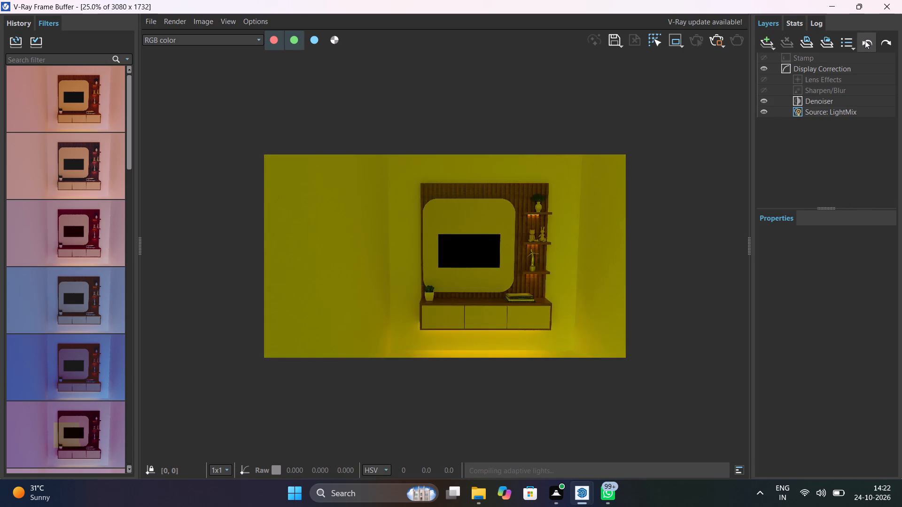
double_click(865, 40)
click(865, 40)
click(865, 41)
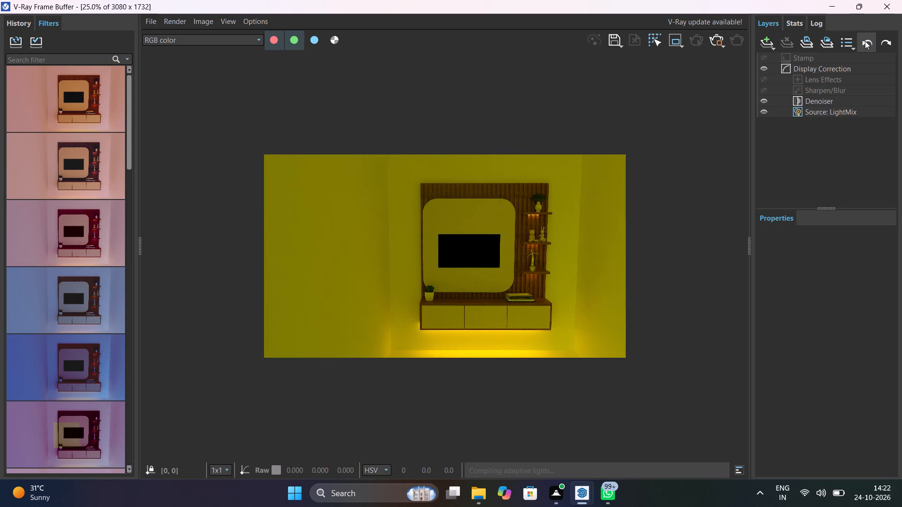
click(865, 41)
click(865, 41)
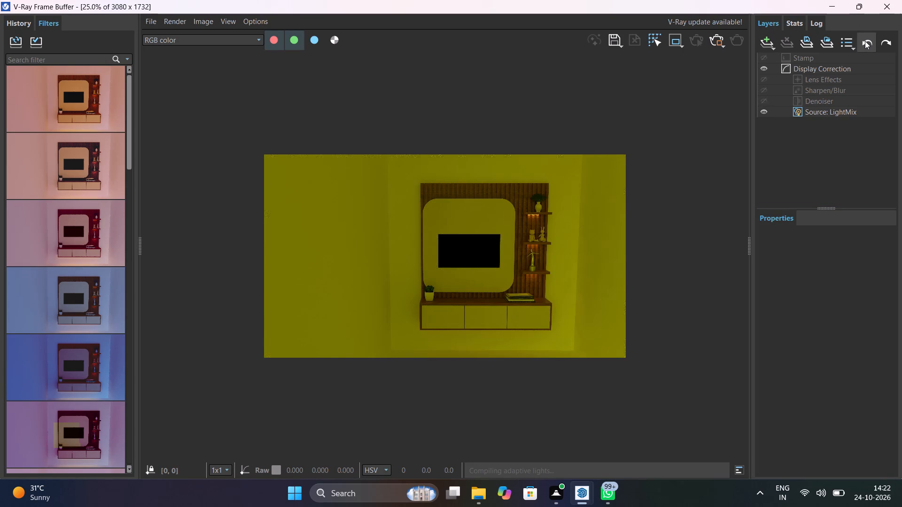
click(865, 41)
click(865, 41)
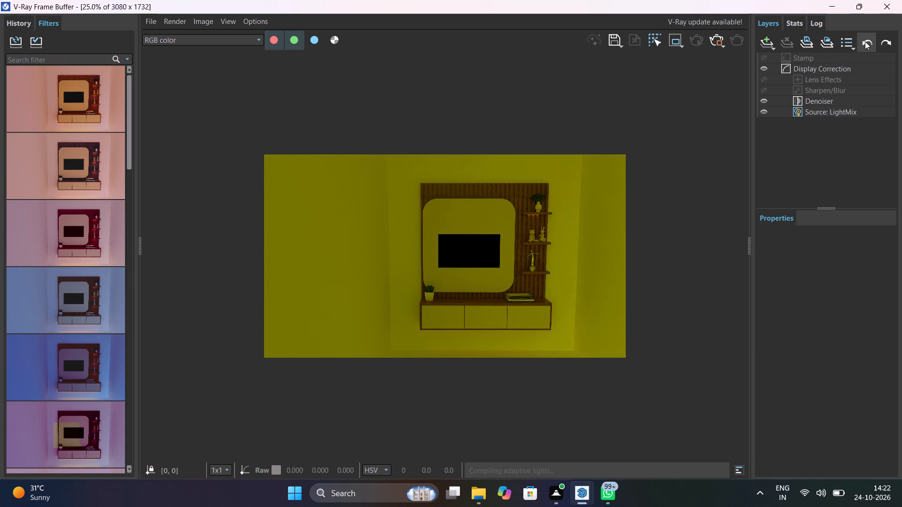
click(865, 41)
click(865, 42)
click(865, 42)
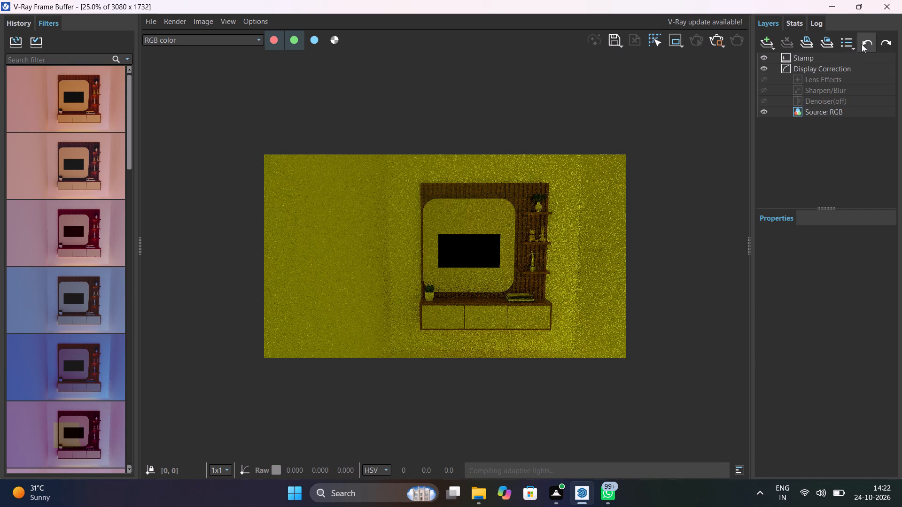
click(862, 44)
click(862, 43)
triple_click(862, 43)
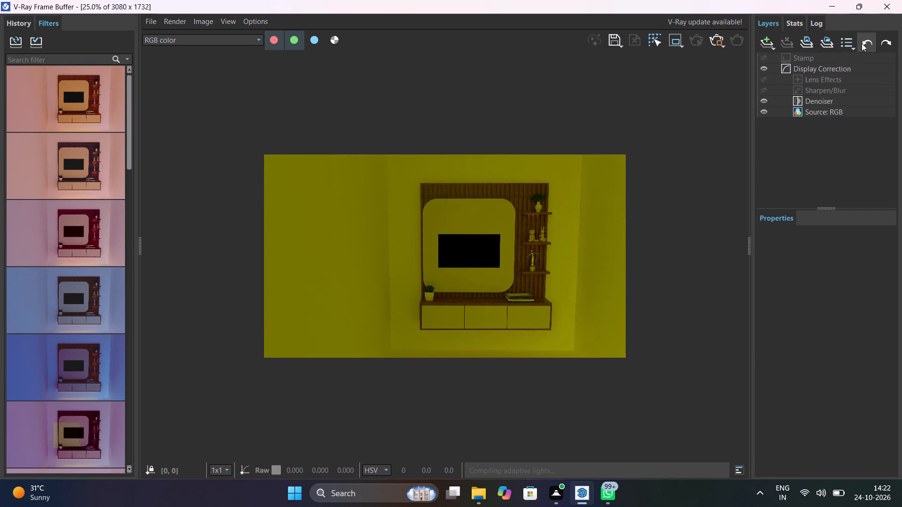
triple_click(862, 43)
triple_click(862, 43)
triple_click(862, 43)
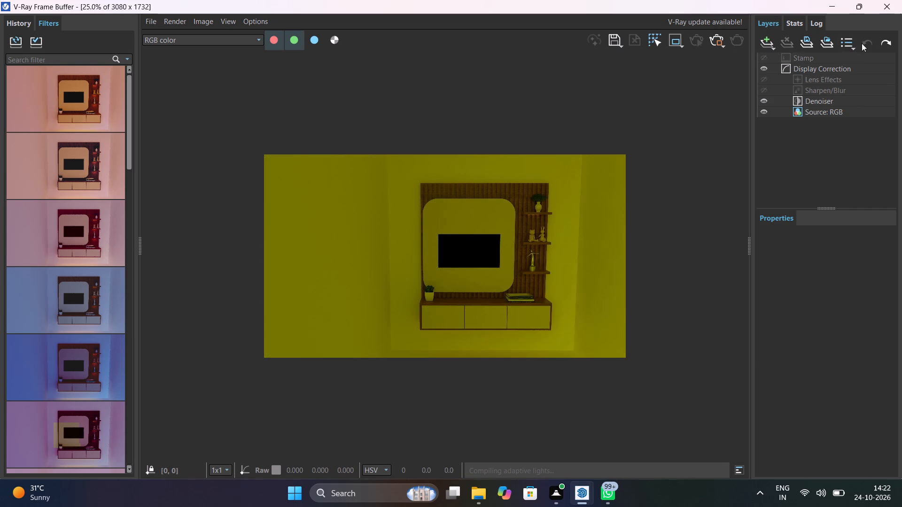
triple_click(862, 43)
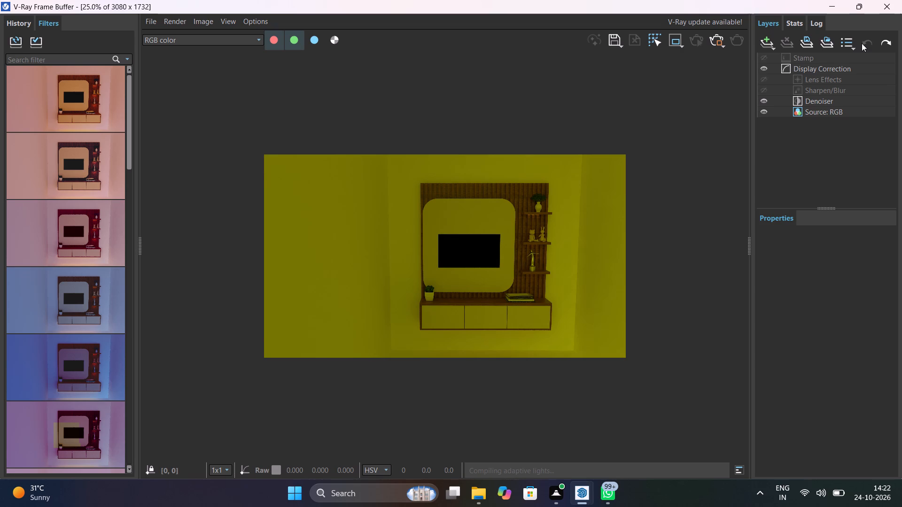
click(862, 43)
Switch the render source to LightMix and reset its light multipliers and colours.
click(840, 112)
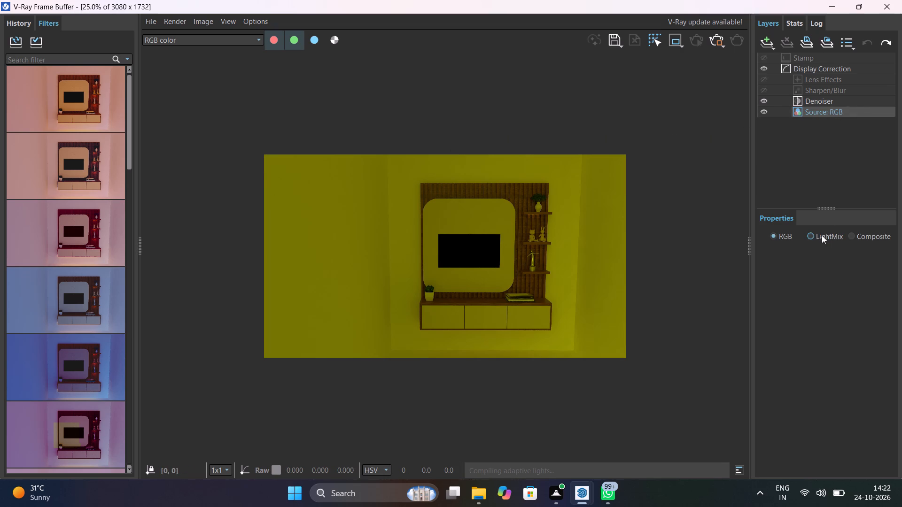
click(813, 238)
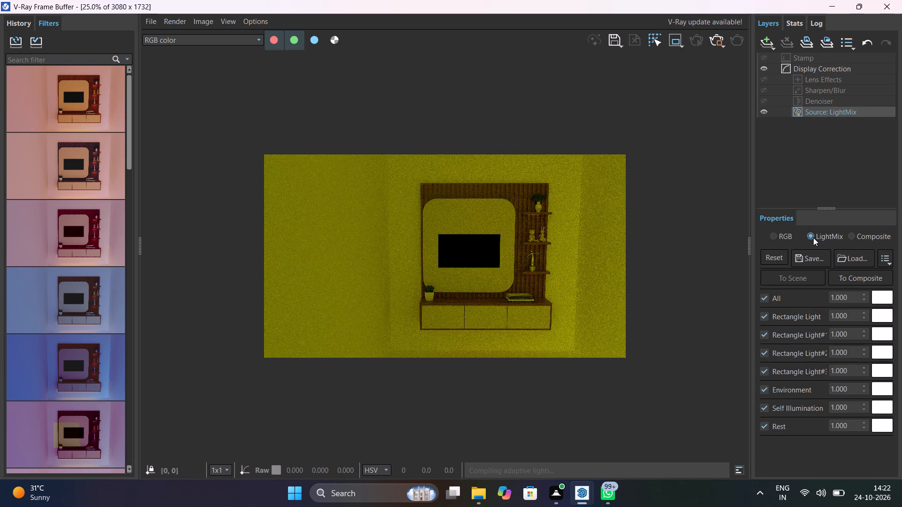
click(778, 258)
Switch the render source to Composite.
click(856, 235)
click(850, 235)
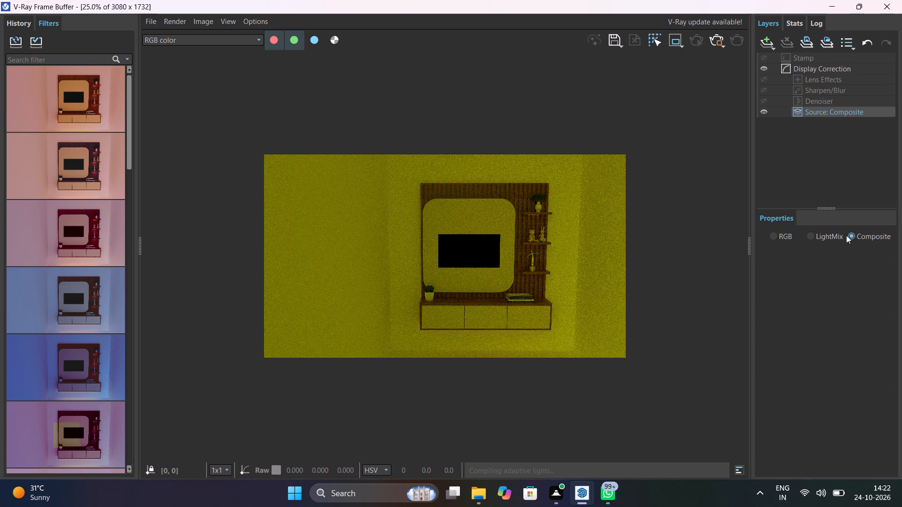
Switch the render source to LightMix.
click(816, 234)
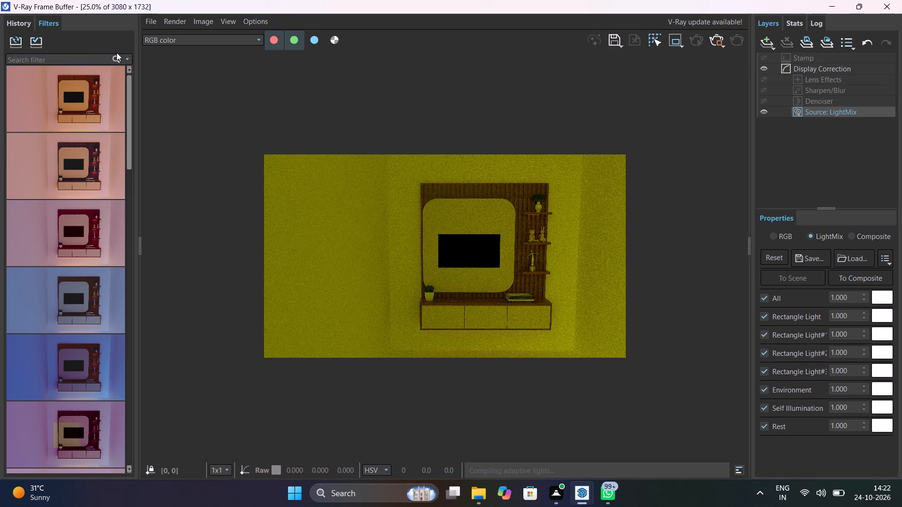
Check the frame buffer's render history and refresh the filter preset thumbnails.
click(6, 22)
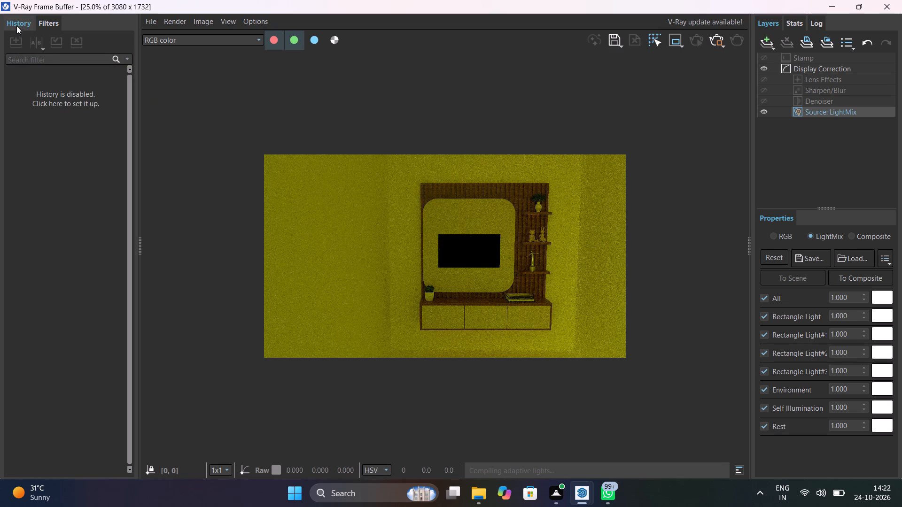
click(39, 20)
click(19, 39)
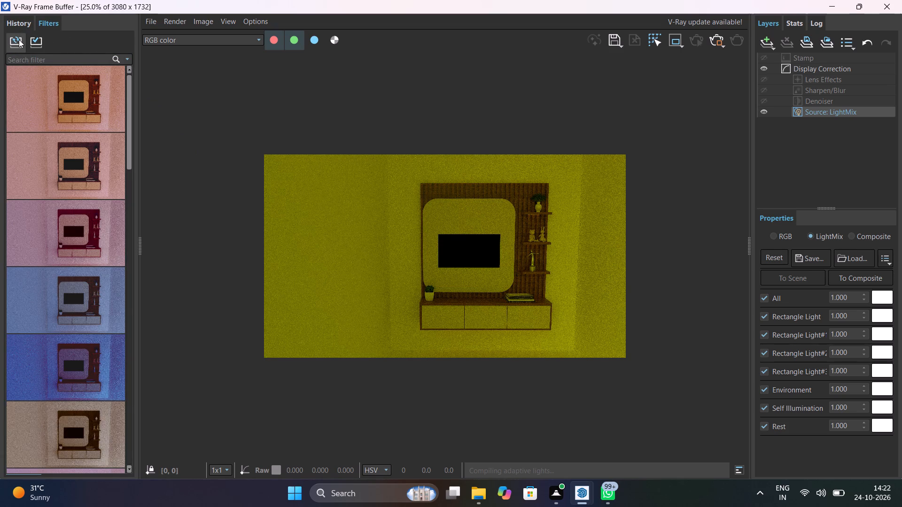
click(19, 39)
click(19, 39)
triple_click(19, 39)
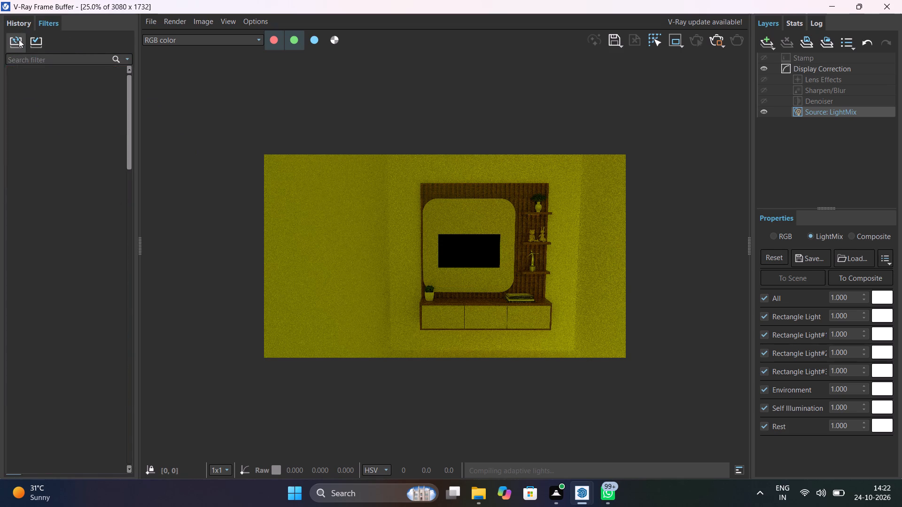
triple_click(19, 40)
click(19, 40)
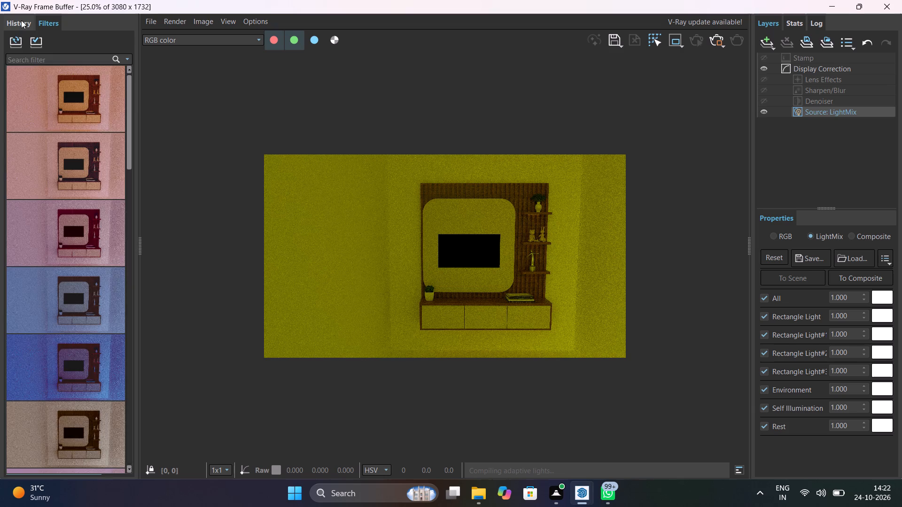
click(21, 20)
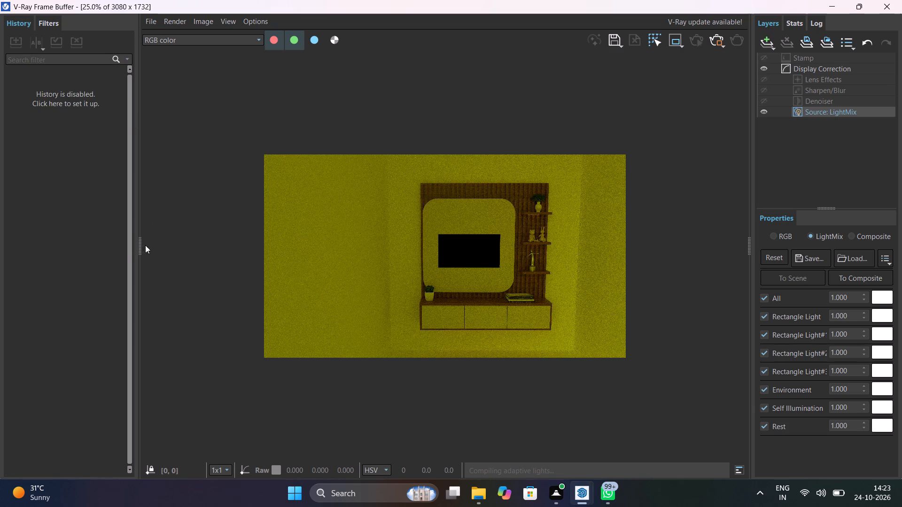
click(174, 25)
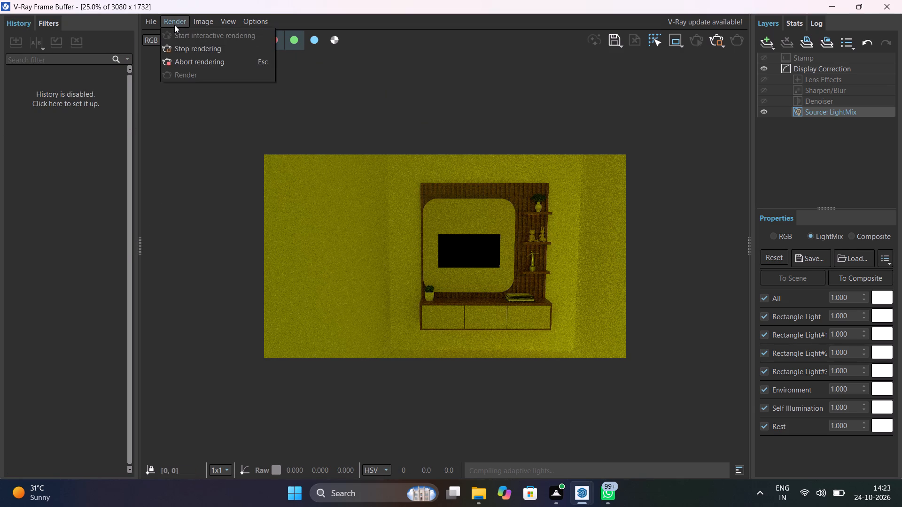
click(174, 25)
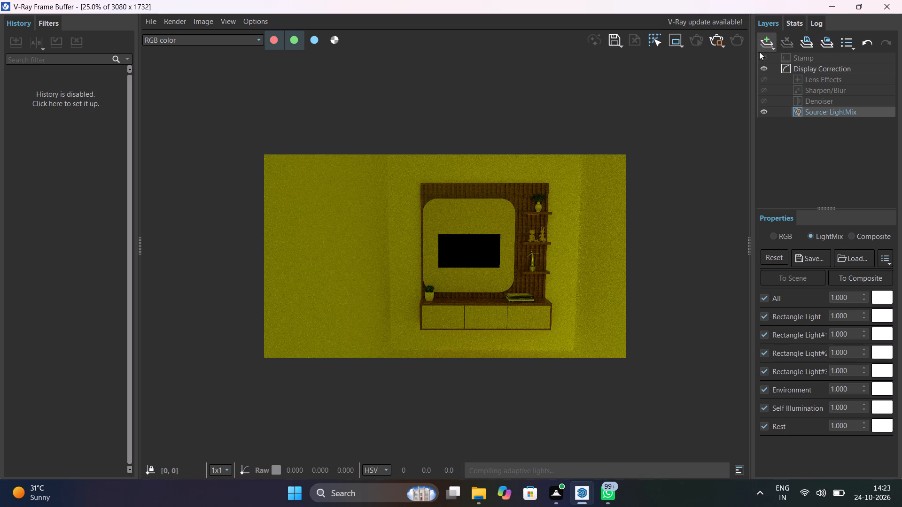
Undo the render source changes until the source is back to RGB.
click(868, 45)
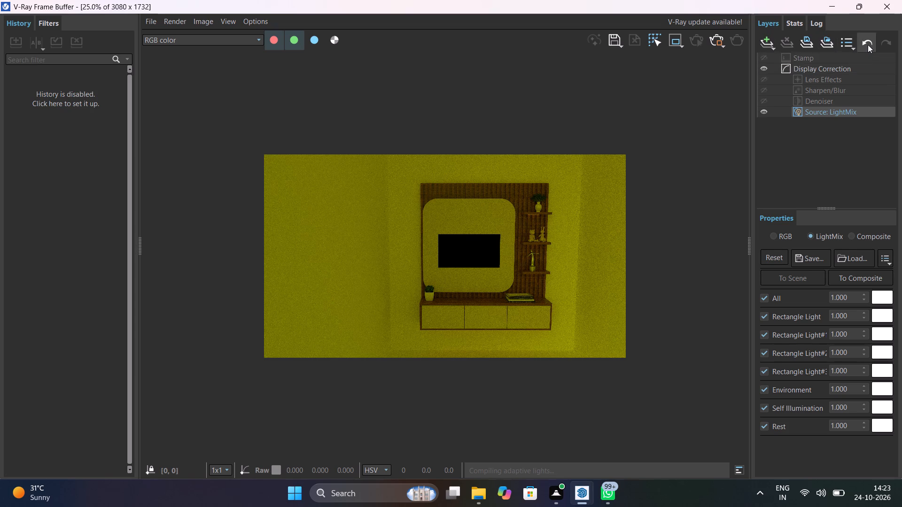
click(868, 45)
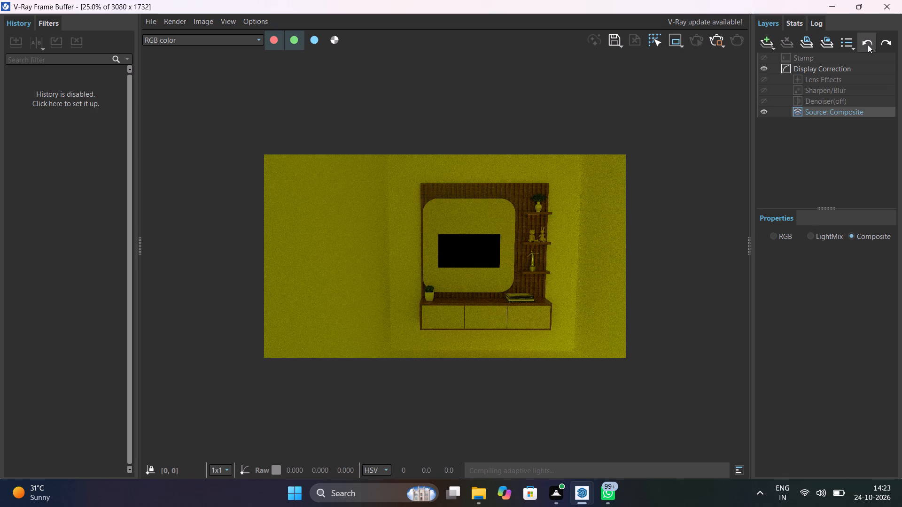
click(868, 45)
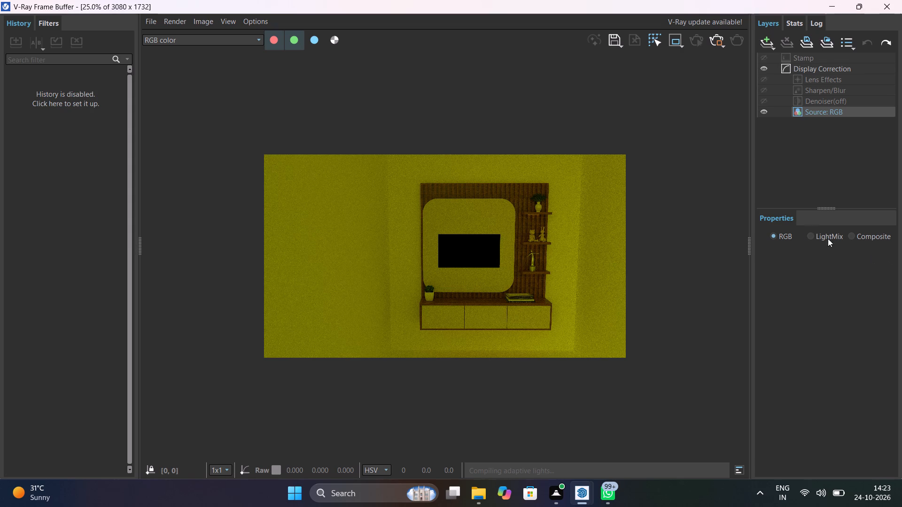
Stop the running render and close the frame buffer and the V-Ray Asset Editor.
click(712, 38)
click(899, 0)
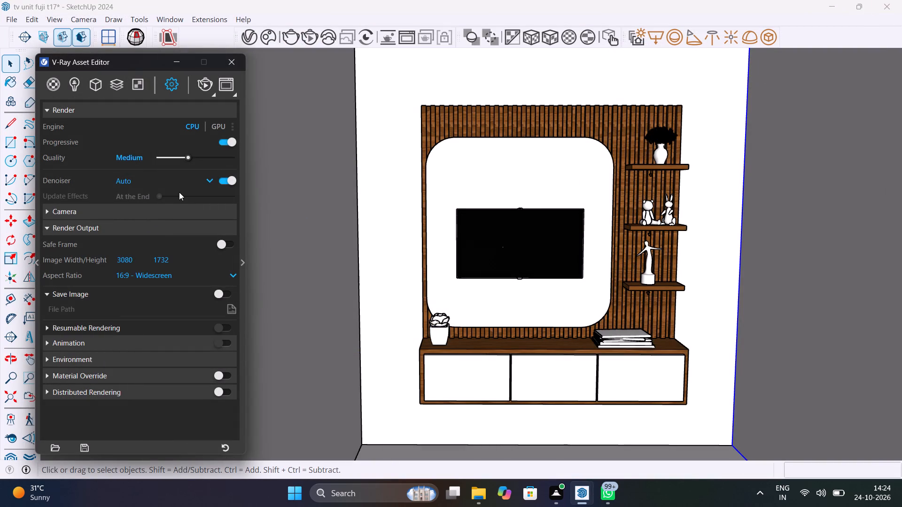
click(235, 58)
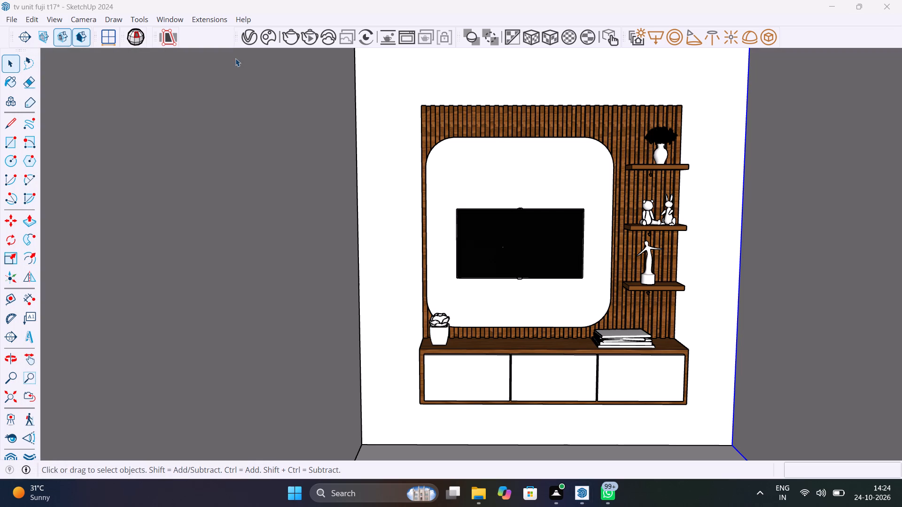
Deselect the room's side wall.
scroll(270, 177, down, 7)
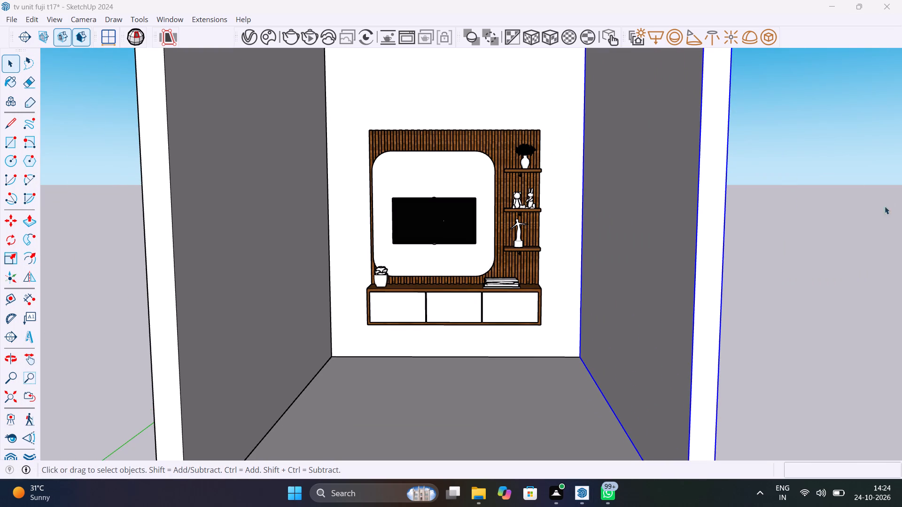
click(835, 251)
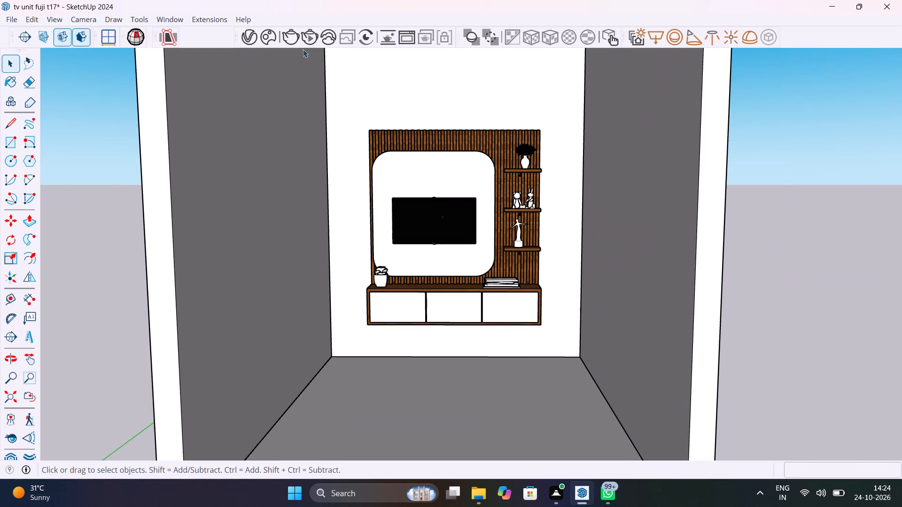
Examine the scene's materials and the Emissive material's settings in the V-Ray Asset Editor.
click(254, 42)
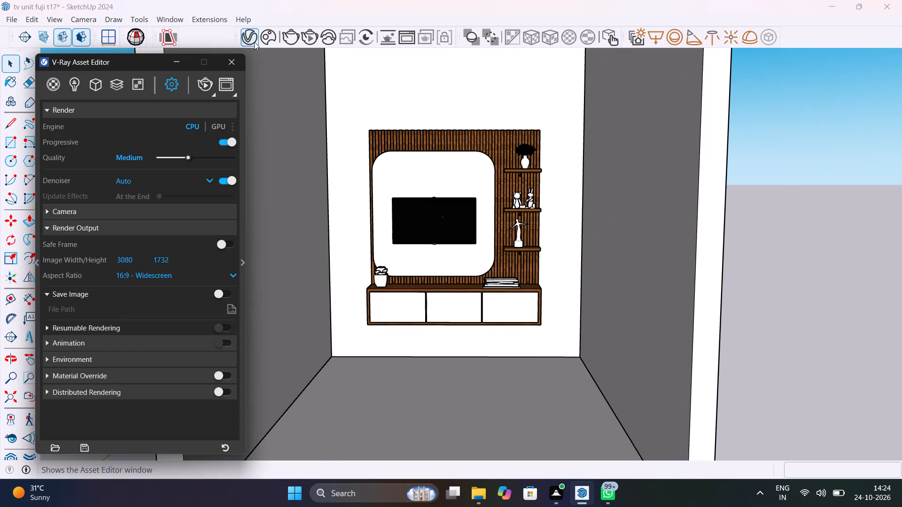
click(55, 79)
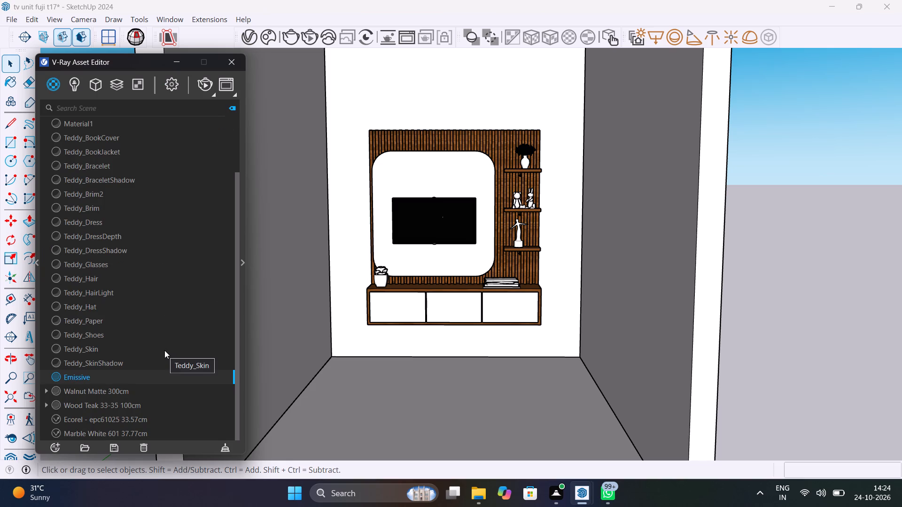
click(243, 266)
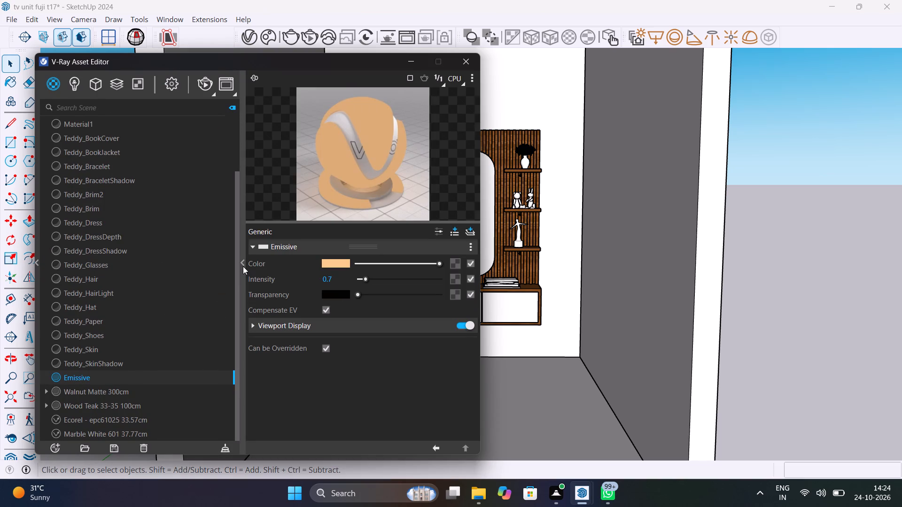
click(243, 266)
scroll(139, 379, down, 5)
scroll(139, 379, up, 2)
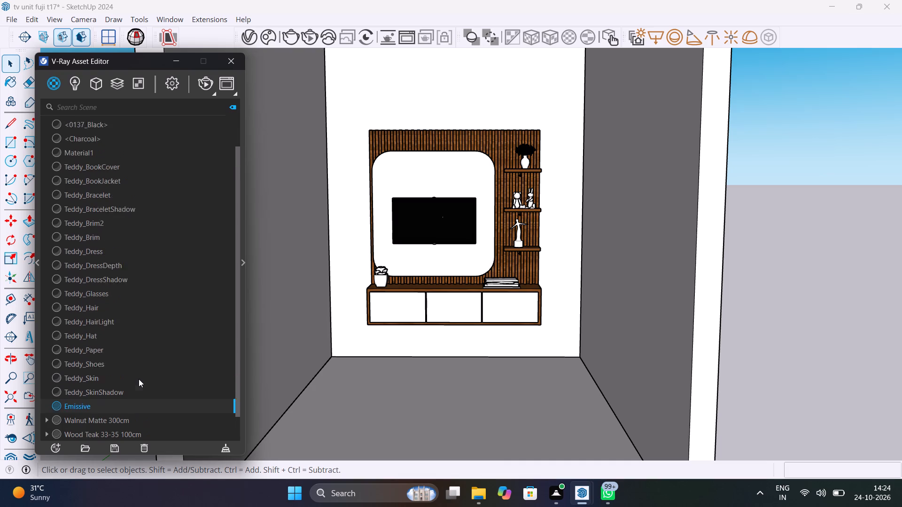
scroll(139, 379, up, 6)
scroll(139, 379, down, 6)
click(139, 379)
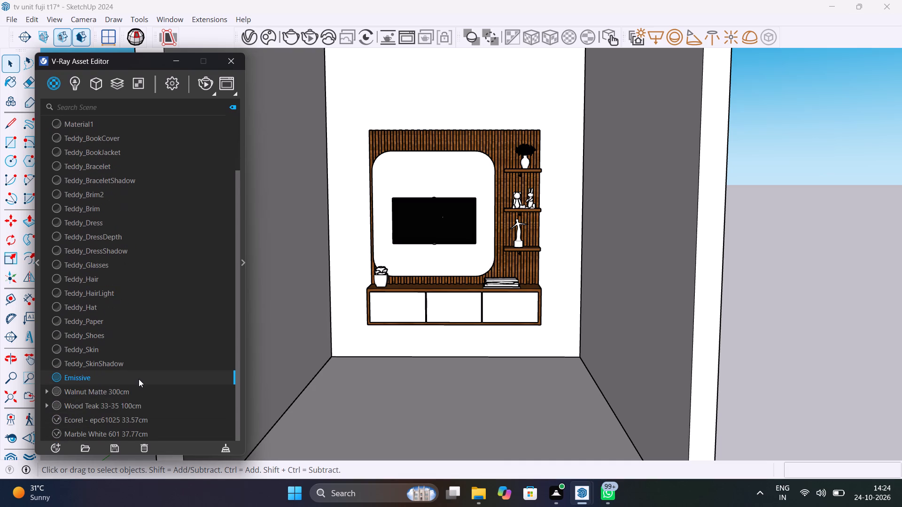
Hide the room's side wall next to the plant end of the TV unit.
scroll(417, 175, up, 8)
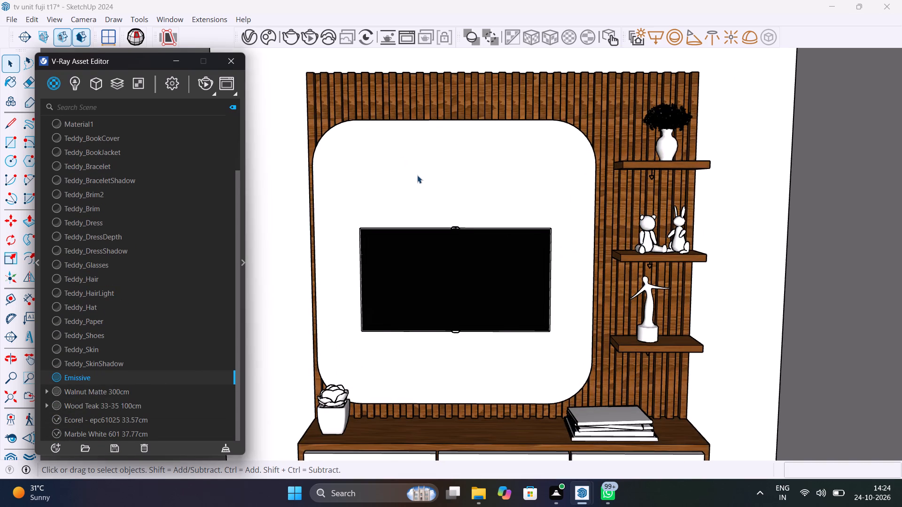
middle_drag(426, 185, 607, 405)
scroll(375, 230, down, 4)
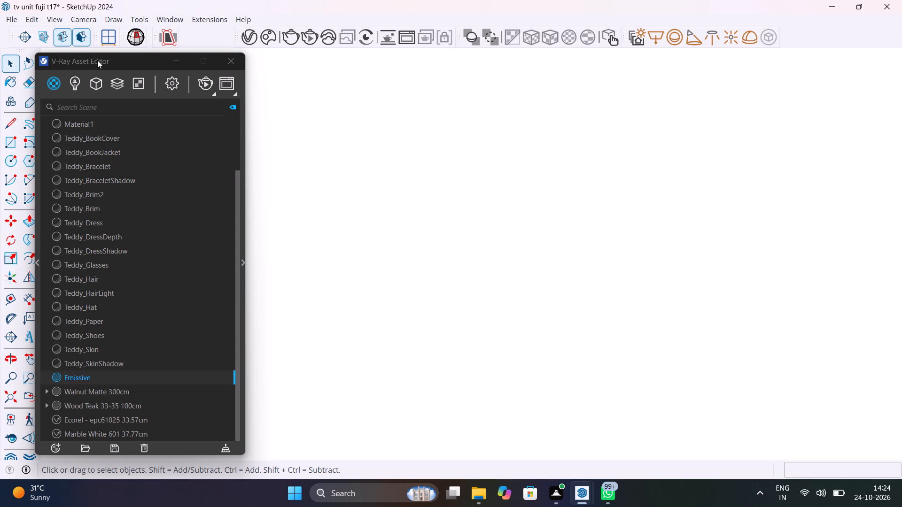
click(15, 403)
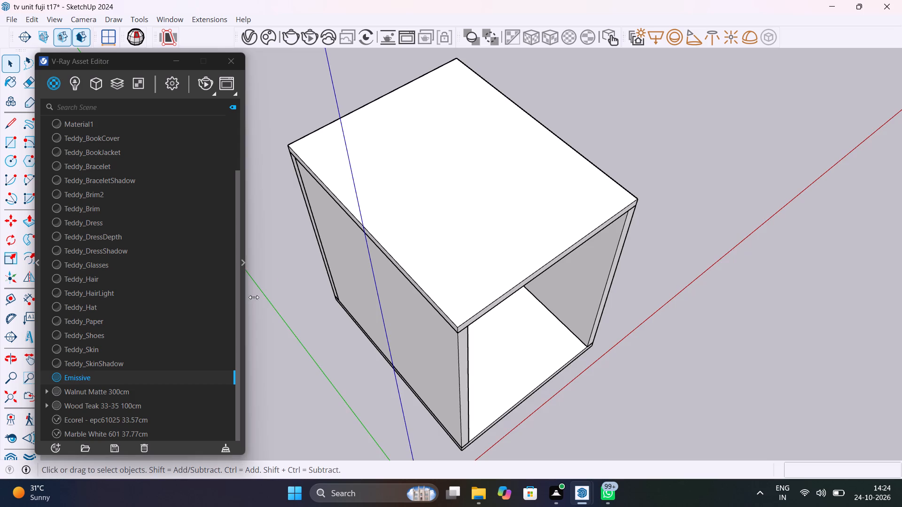
scroll(386, 242, down, 1)
middle_drag(385, 241, 368, 215)
scroll(368, 215, up, 1)
click(391, 269)
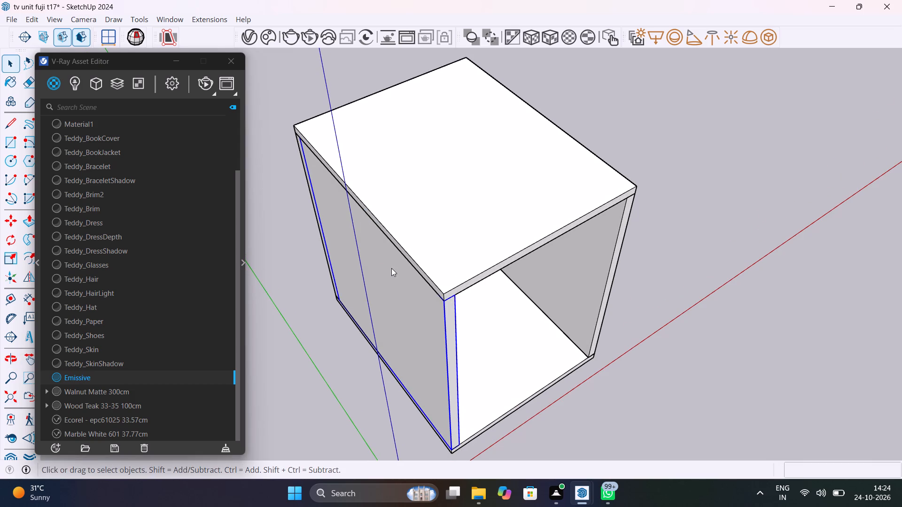
right_click(391, 268)
click(440, 38)
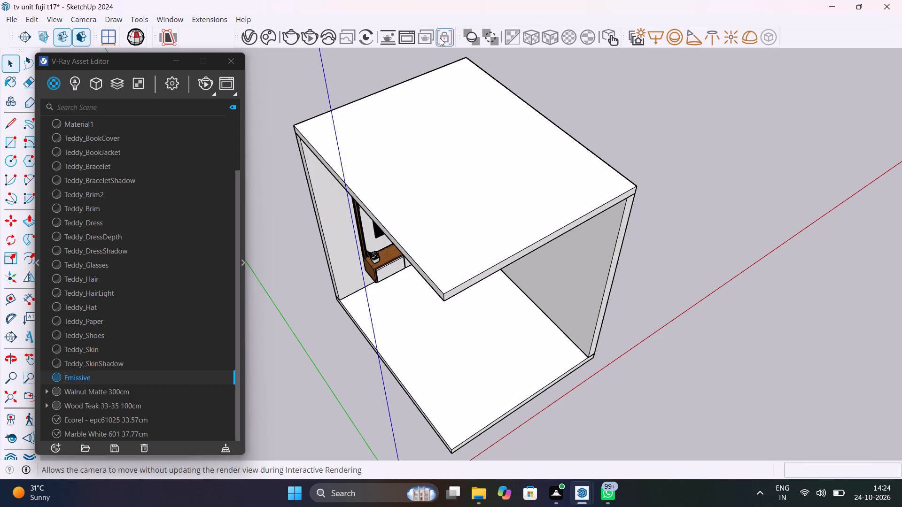
Apply the Emissive material to the long rear strip along the side edge of the rounded TV back panel.
scroll(370, 189, up, 9)
middle_drag(369, 192, 488, 51)
scroll(490, 51, up, 1)
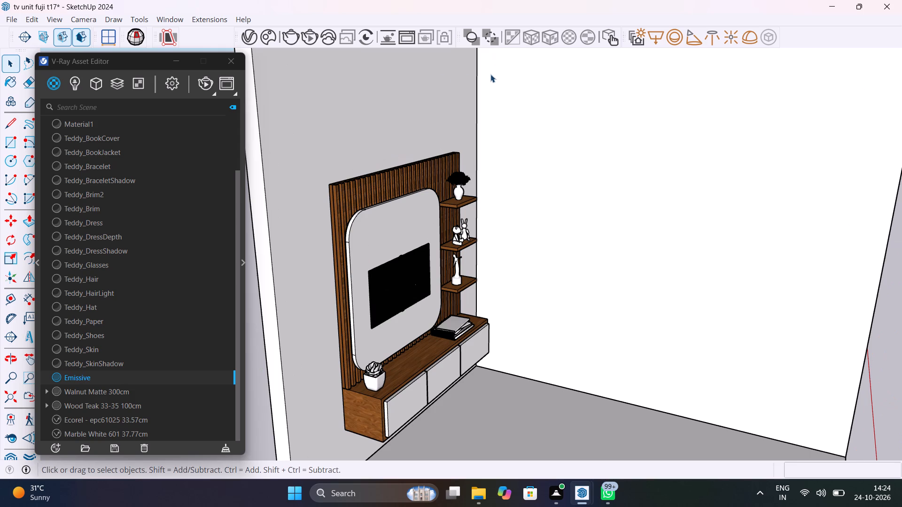
scroll(354, 323, up, 10)
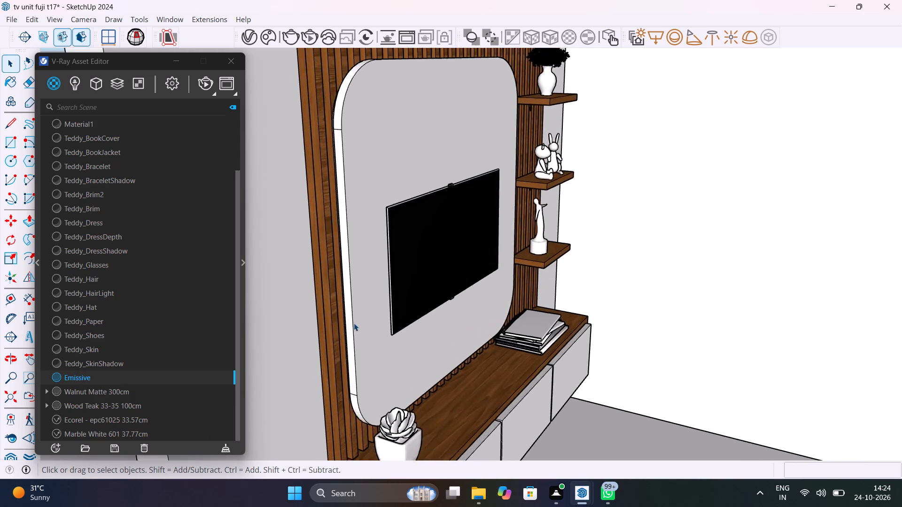
scroll(354, 323, up, 2)
middle_drag(367, 334, 456, 447)
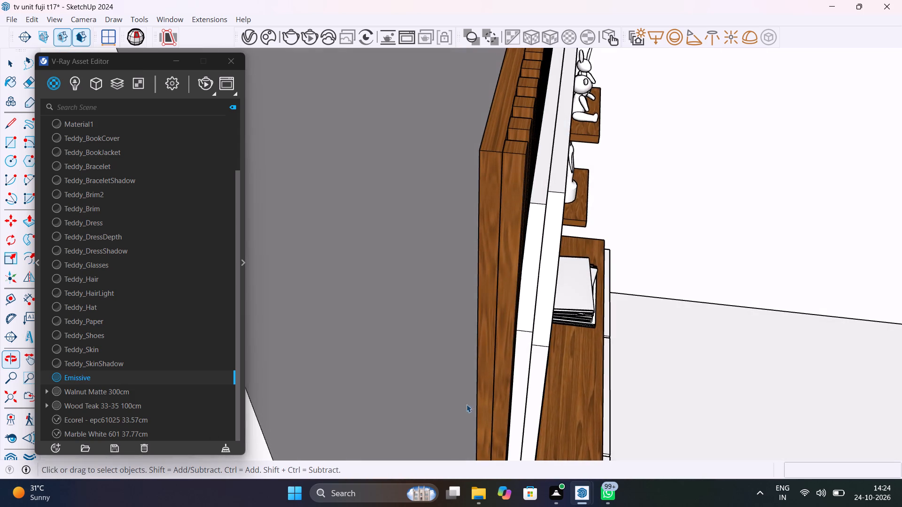
scroll(536, 307, up, 8)
middle_drag(522, 306, 511, 430)
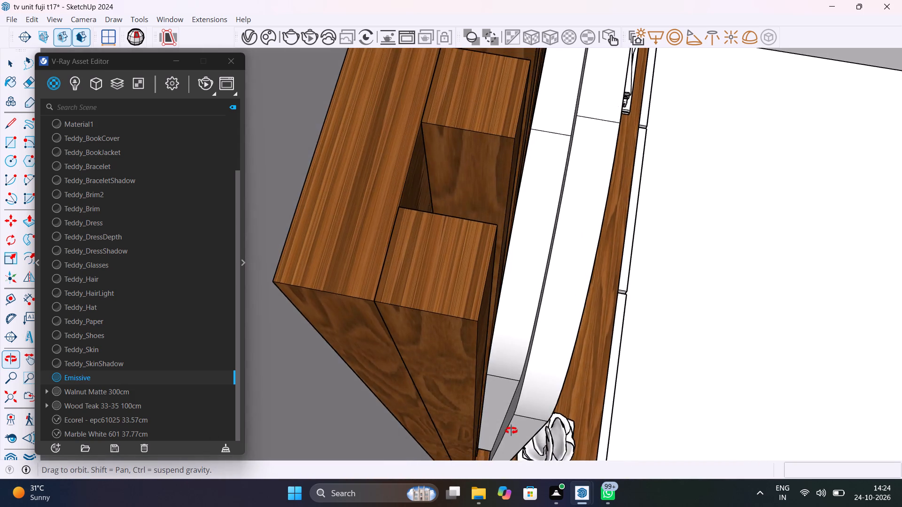
middle_drag(511, 430, 502, 326)
click(502, 327)
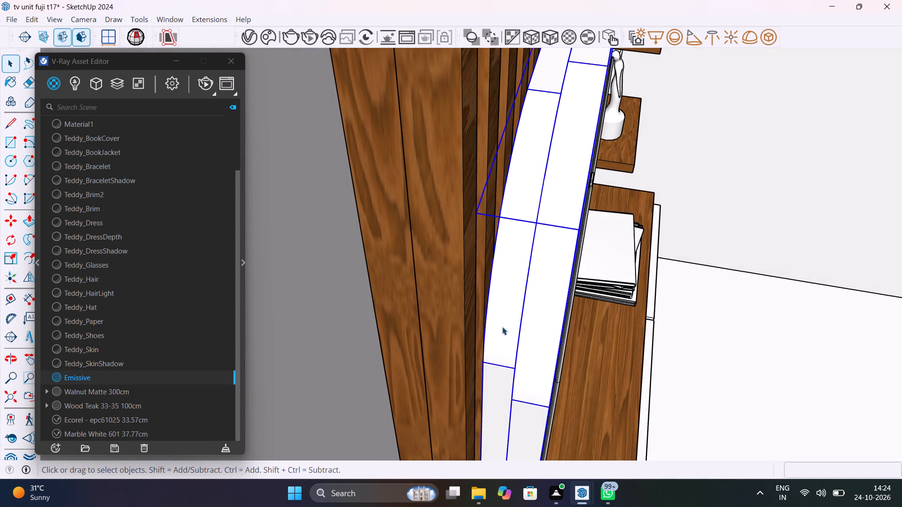
double_click(502, 327)
click(502, 327)
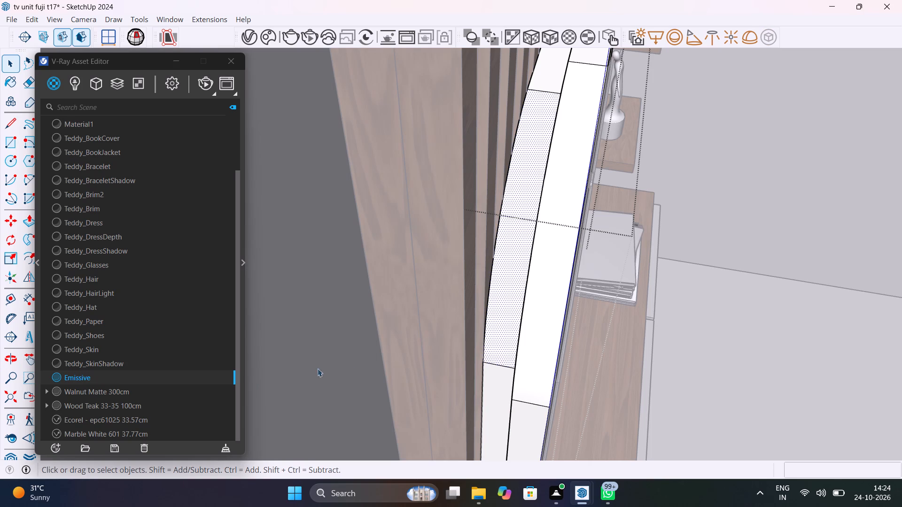
click(185, 376)
click(243, 260)
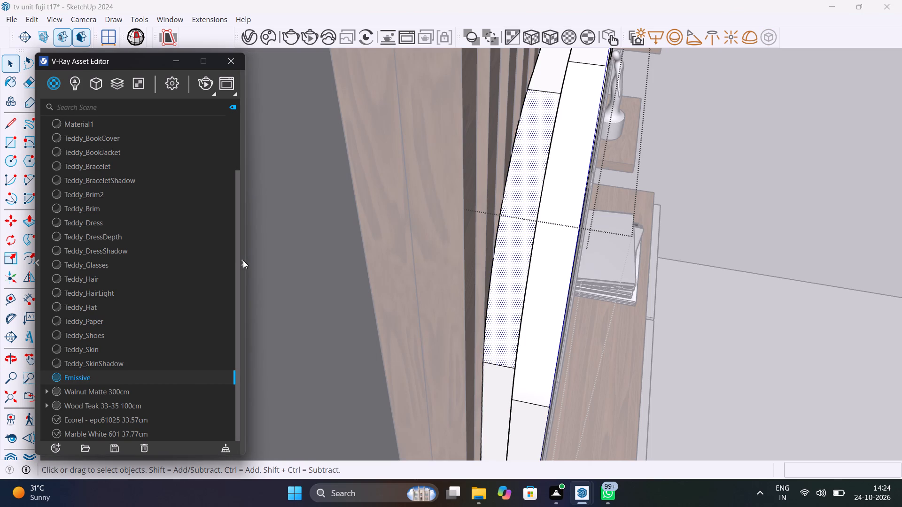
right_click(192, 379)
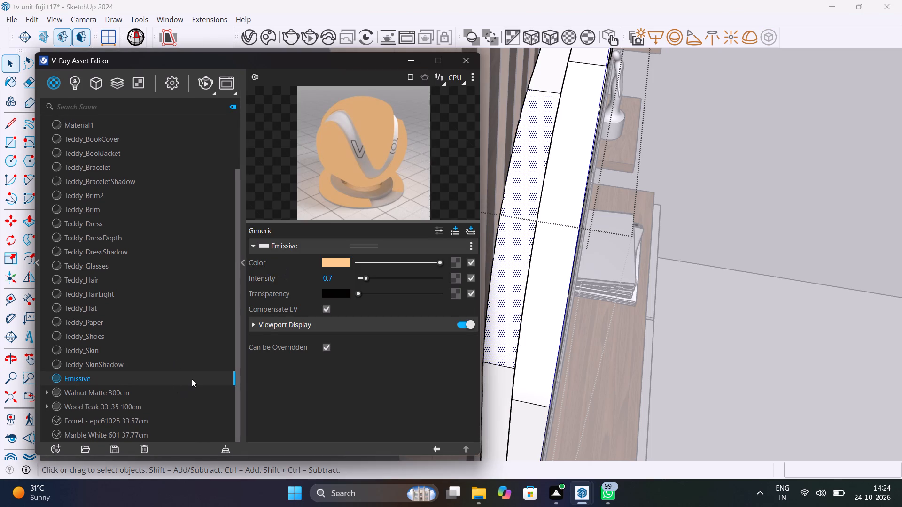
click(228, 253)
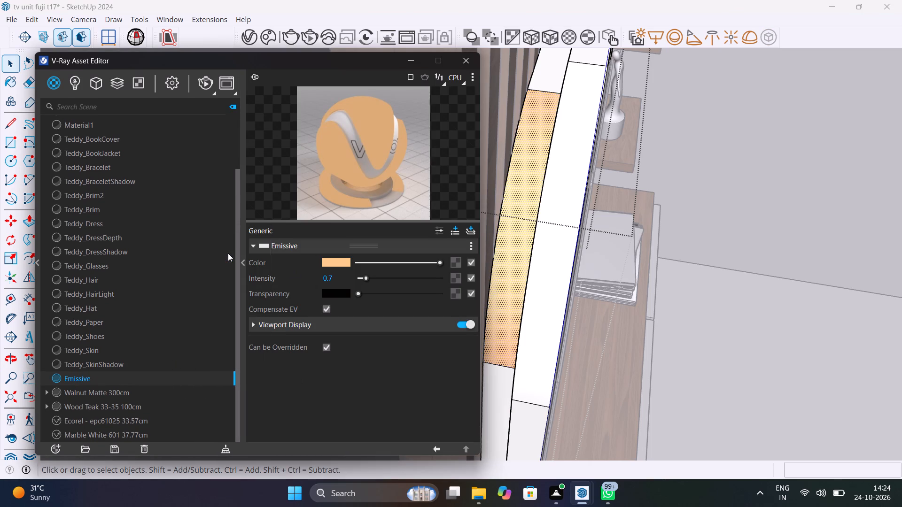
Apply the Emissive material to the back panel's two rear edge strips adjoining the already lit upper corner at the plant end.
scroll(545, 305, down, 5)
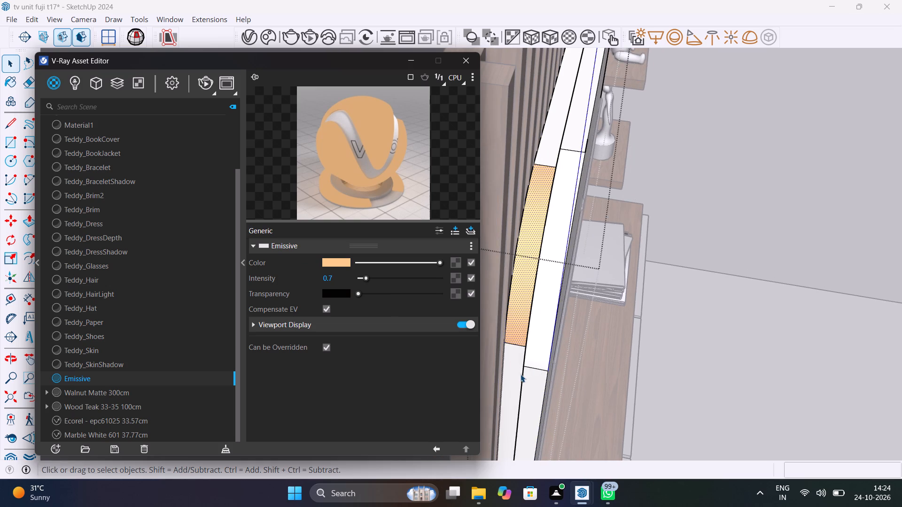
click(518, 374)
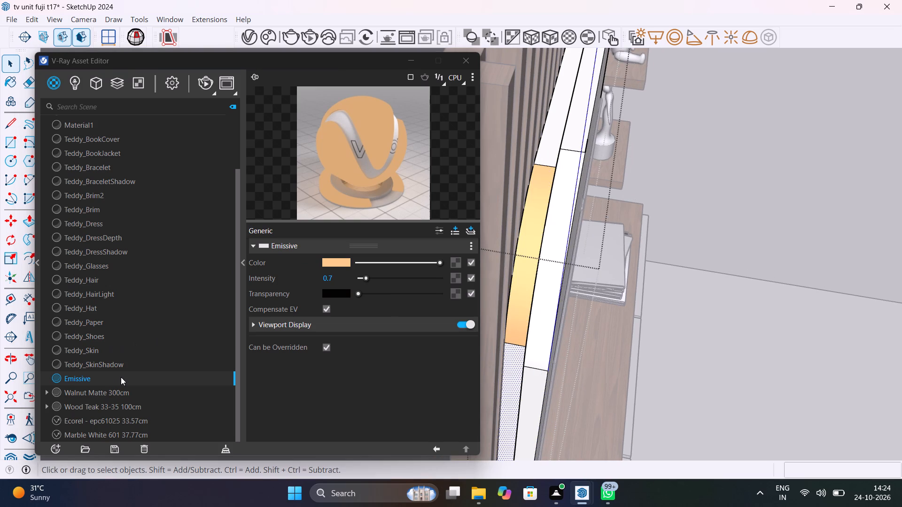
right_click(125, 376)
click(169, 245)
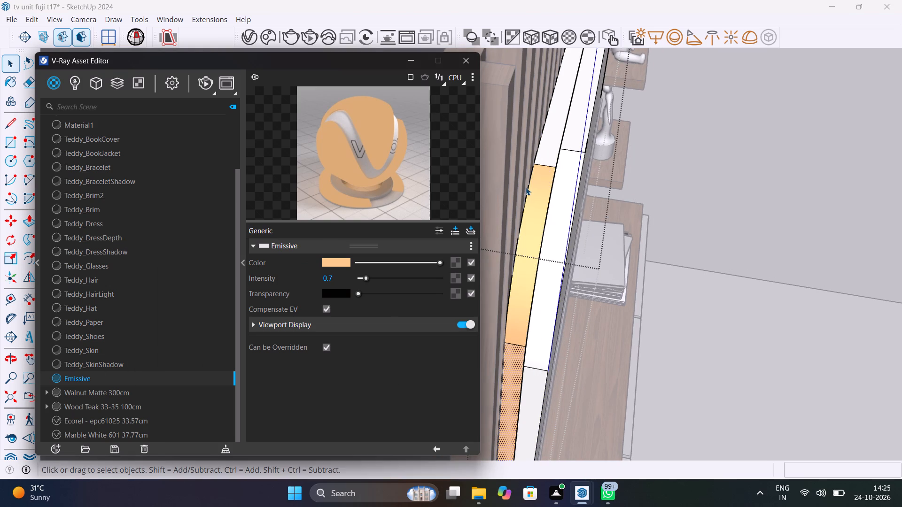
click(550, 159)
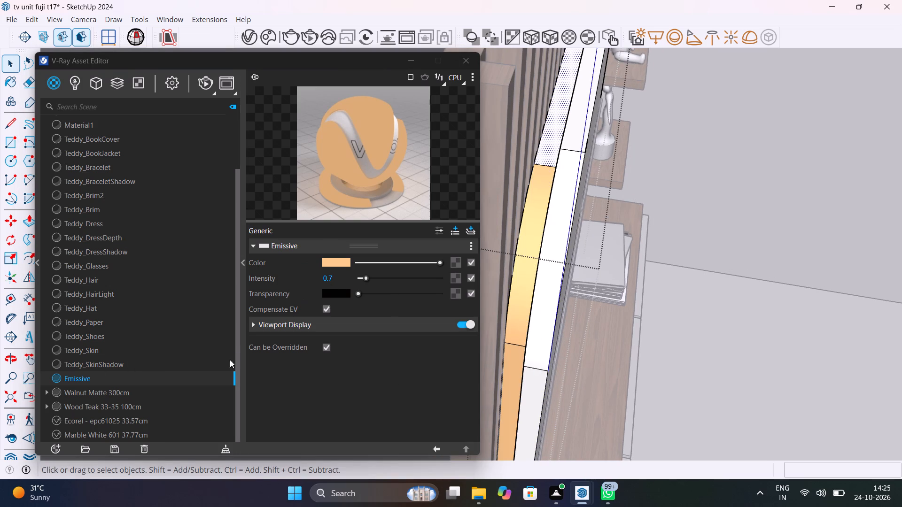
right_click(219, 376)
click(268, 243)
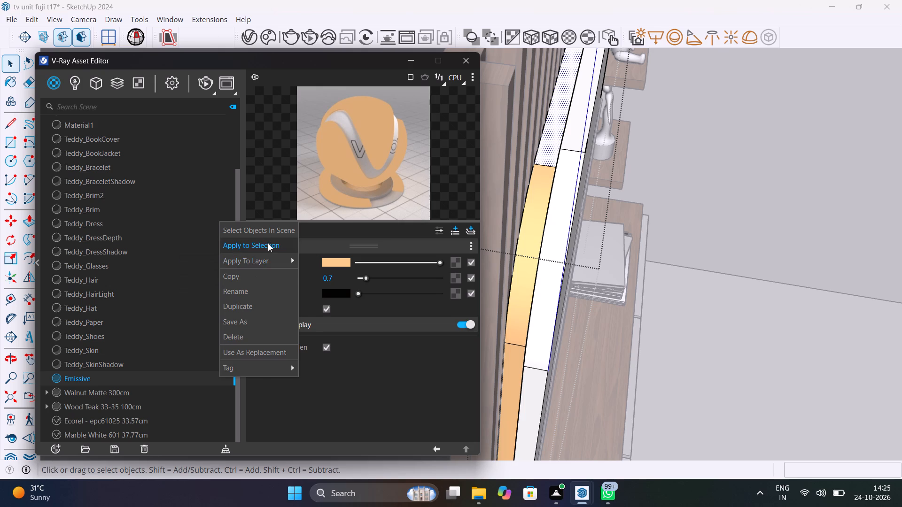
Apply the Emissive material to the rear strip of the panel's rounded lower corner at the plant end.
scroll(464, 262, down, 4)
scroll(585, 234, down, 10)
middle_drag(577, 271, 576, 268)
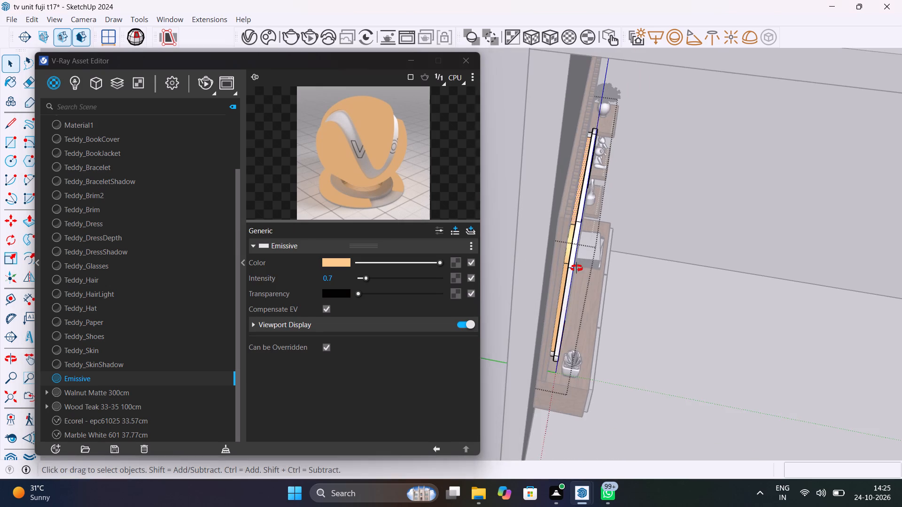
middle_drag(576, 268, 549, 162)
middle_drag(563, 270, 575, 198)
scroll(546, 281, up, 4)
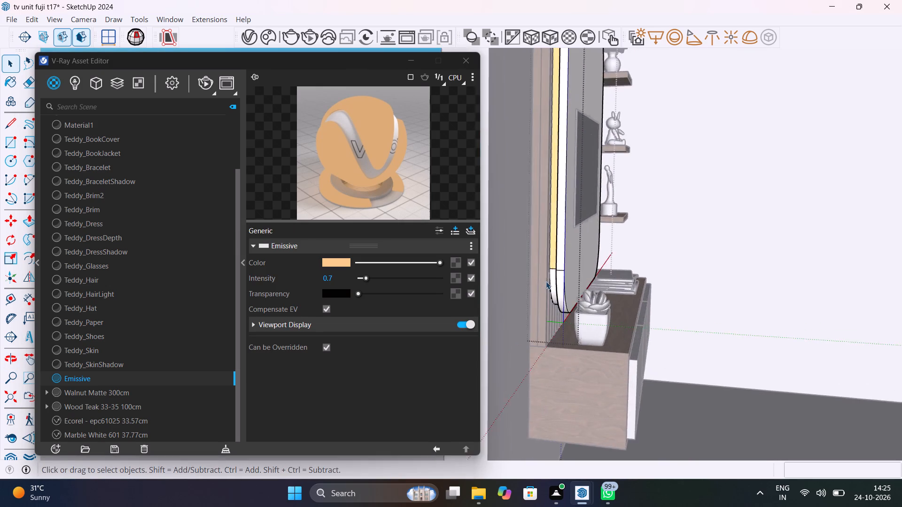
scroll(546, 281, up, 12)
click(560, 278)
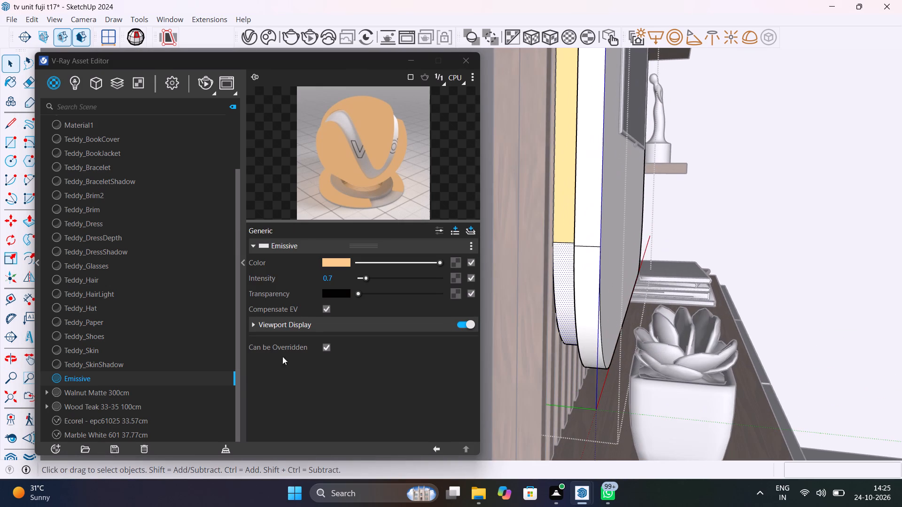
right_click(190, 381)
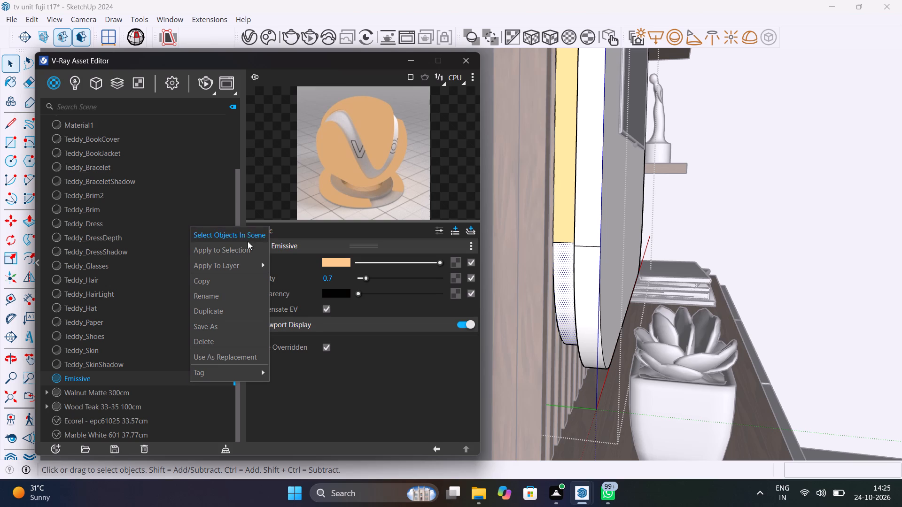
click(249, 251)
Apply the Emissive material to the rear strip along the back panel's bottom edge.
middle_drag(571, 359, 560, 230)
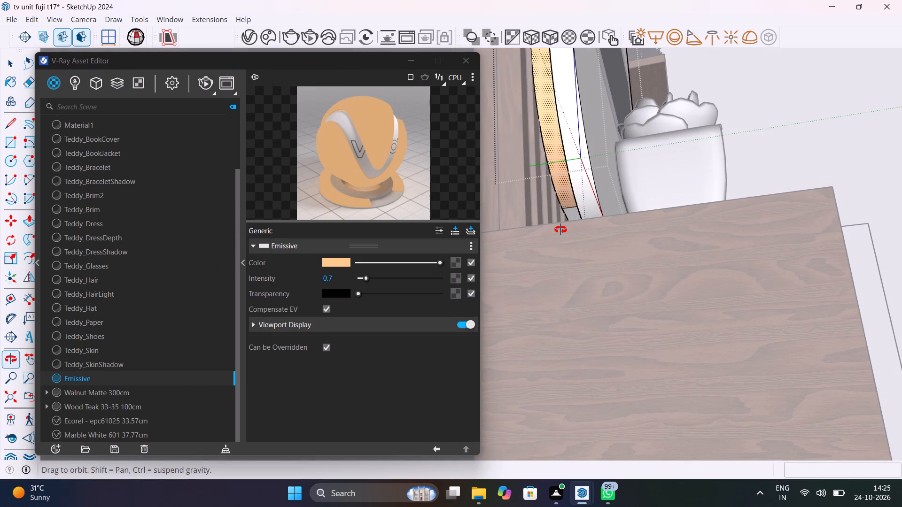
middle_drag(560, 230, 560, 231)
scroll(569, 230, up, 11)
middle_drag(574, 226, 583, 278)
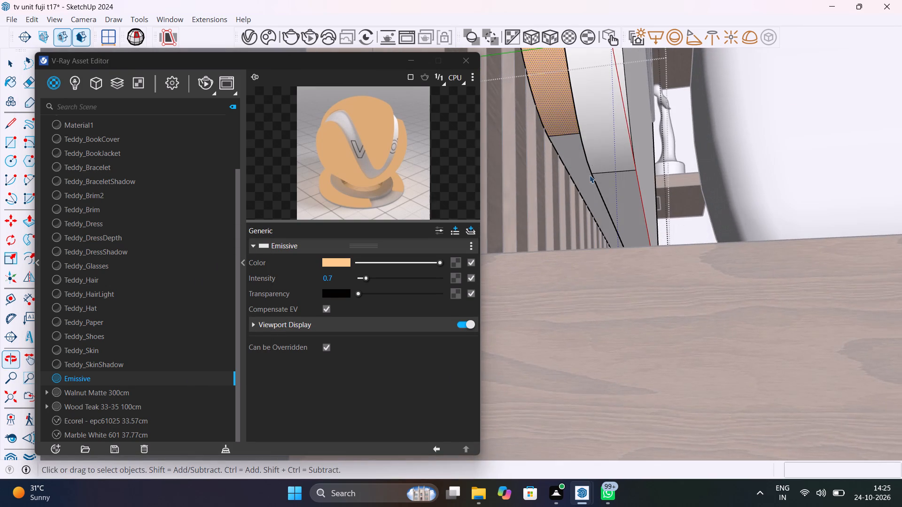
click(579, 158)
right_click(225, 379)
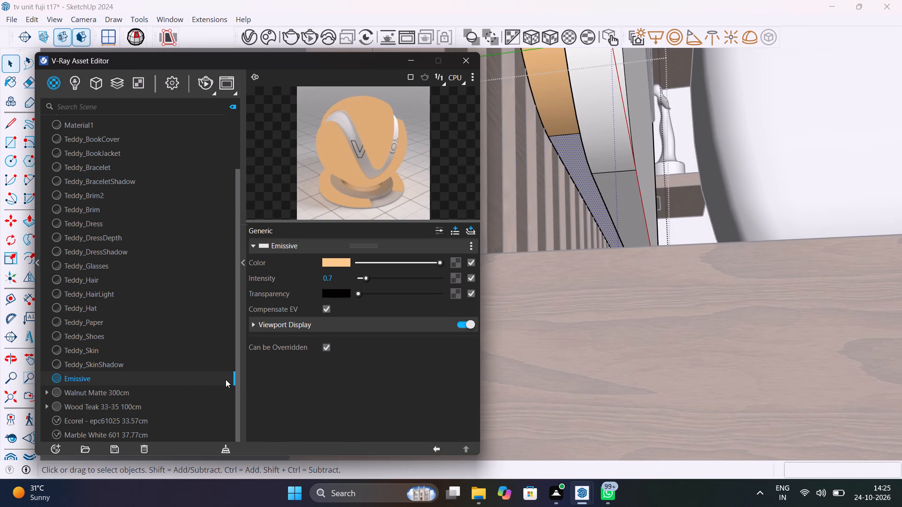
click(267, 245)
Exit the back panel group and hide the room's side wall at the shelf end of the TV unit.
scroll(464, 292, down, 6)
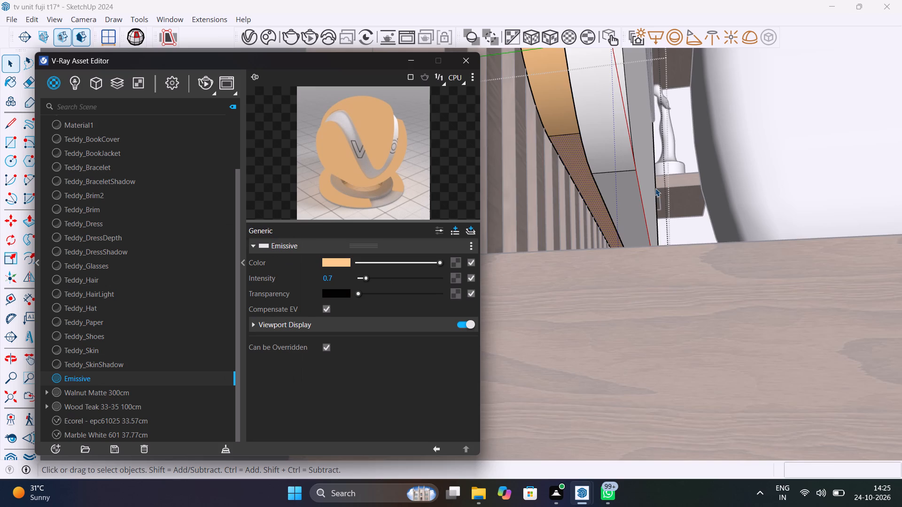
scroll(655, 188, down, 10)
middle_drag(656, 190, 463, 351)
middle_drag(599, 268, 576, 272)
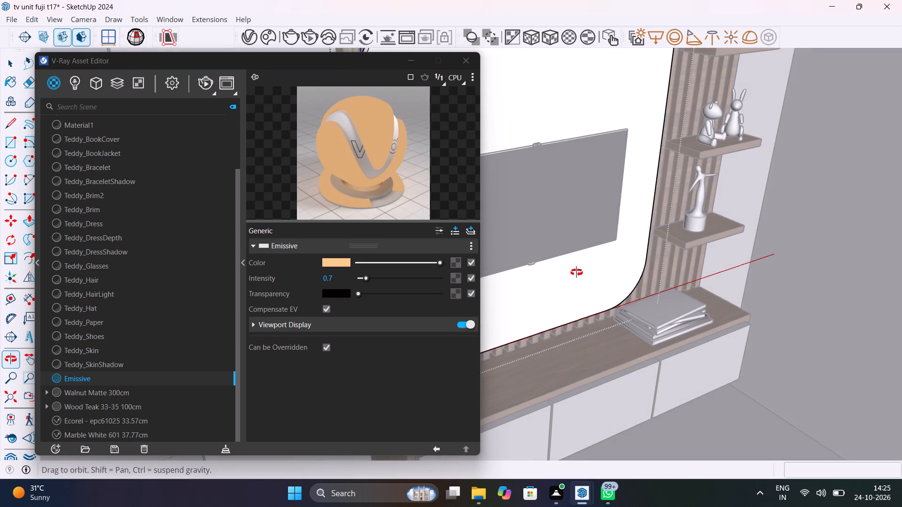
middle_drag(576, 272, 412, 284)
middle_drag(587, 271, 412, 204)
middle_drag(587, 294, 741, 297)
scroll(802, 273, down, 1)
scroll(741, 297, up, 1)
scroll(741, 297, down, 1)
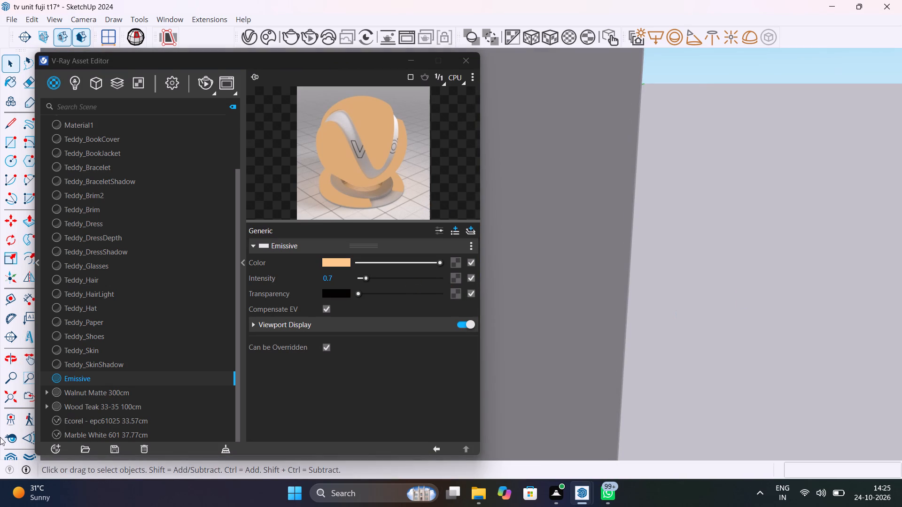
click(11, 398)
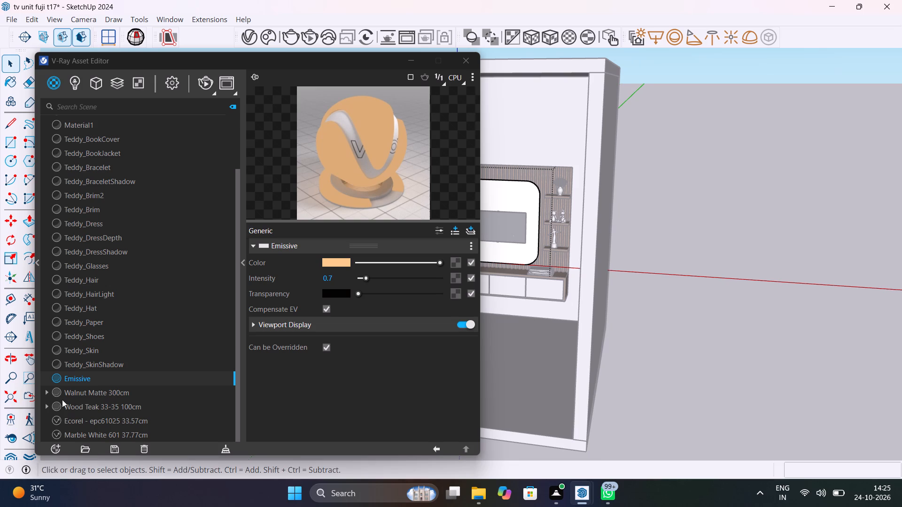
click(593, 329)
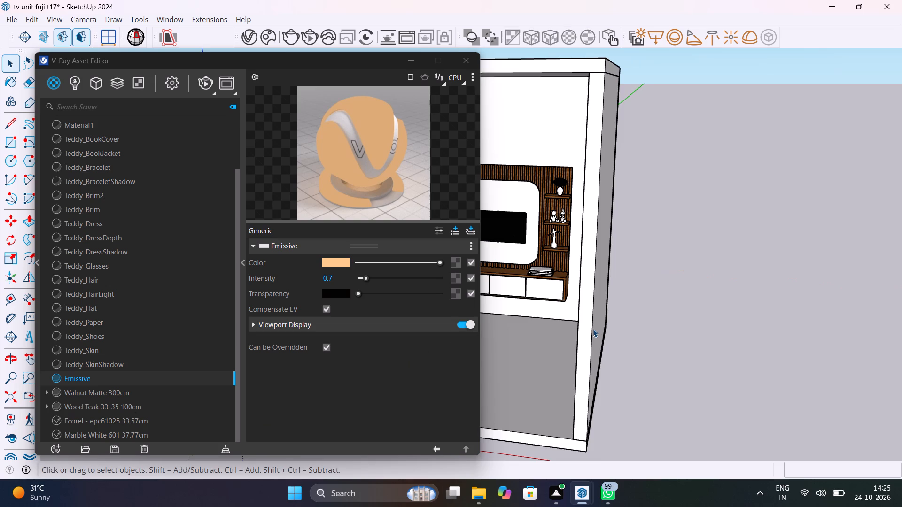
click(587, 304)
right_click(588, 305)
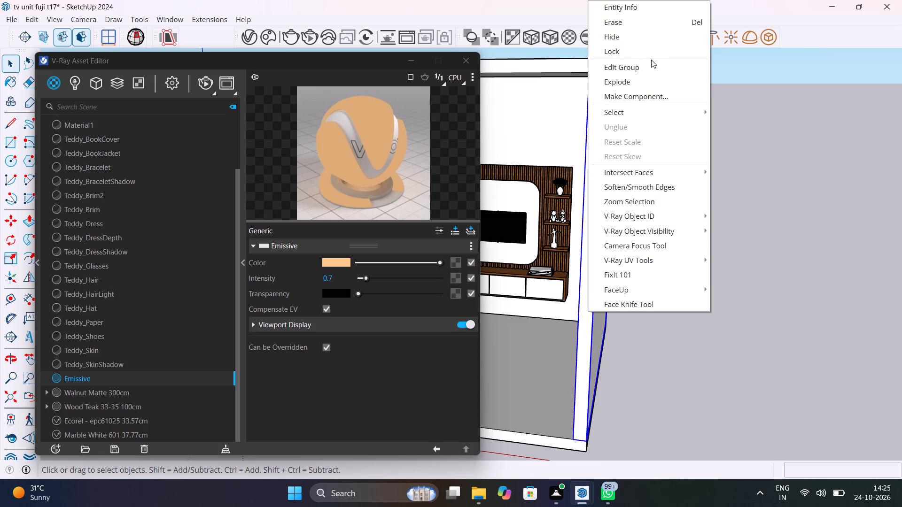
click(635, 38)
Reopen the back panel group and apply the Emissive material to the rear strip of its rounded lower corner at the shelf end.
scroll(553, 263, up, 4)
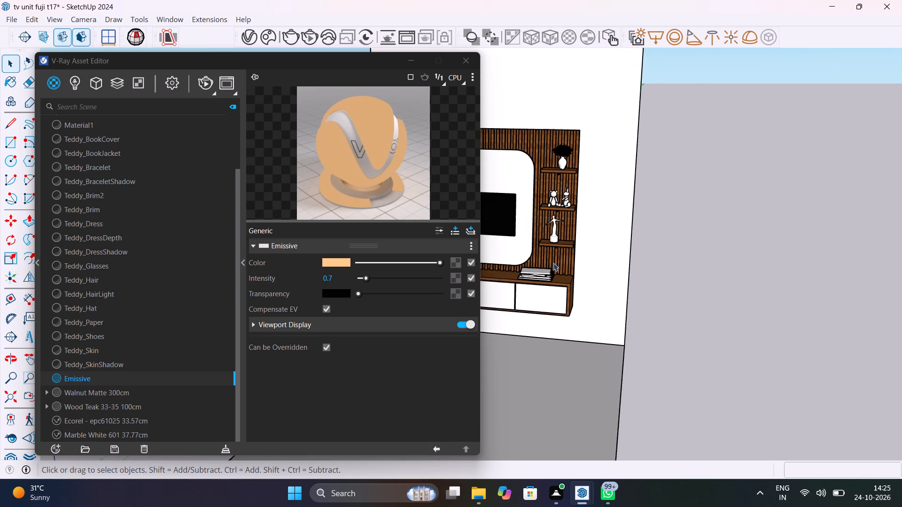
scroll(553, 263, up, 5)
middle_drag(539, 251, 700, 292)
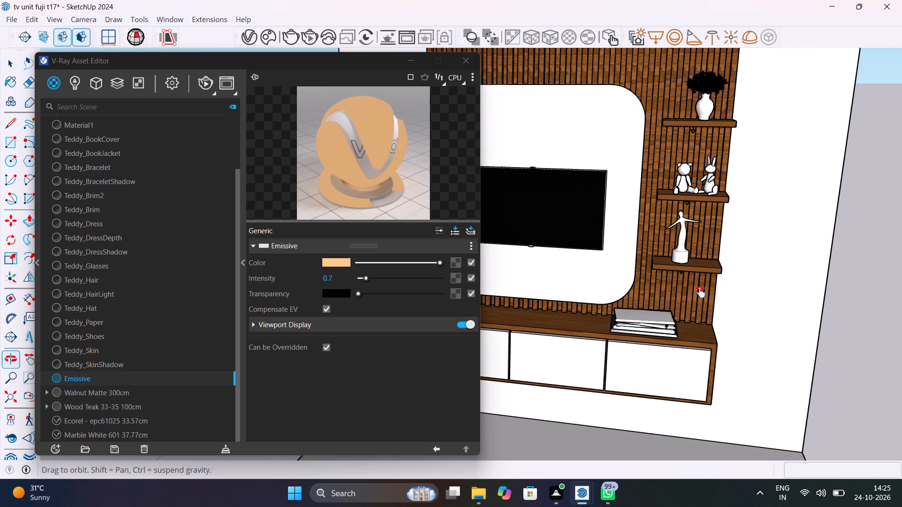
middle_drag(700, 292, 498, 238)
scroll(646, 309, up, 8)
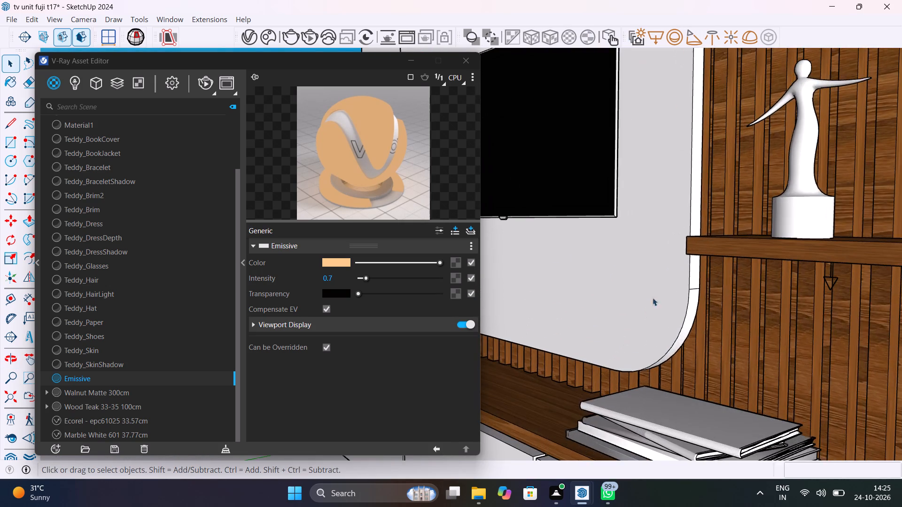
middle_drag(670, 319, 534, 290)
scroll(582, 287, up, 2)
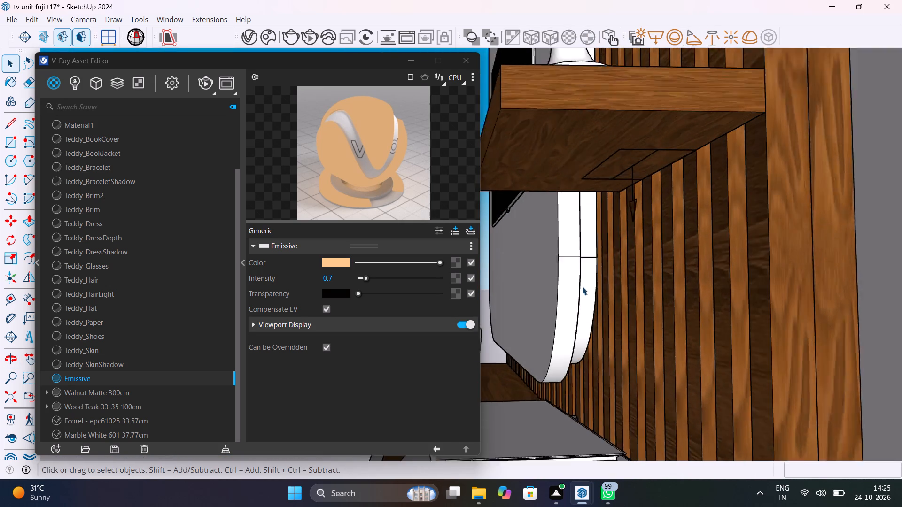
scroll(583, 287, up, 2)
click(587, 285)
double_click(587, 285)
click(588, 285)
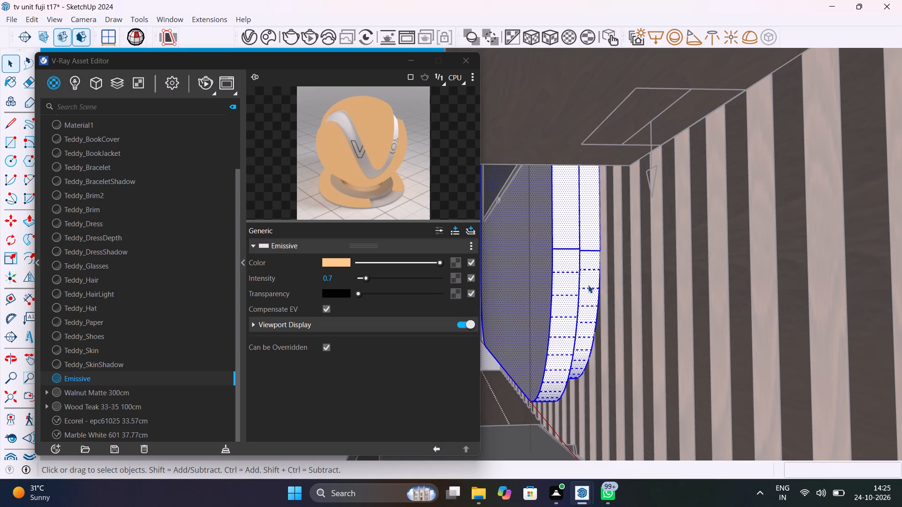
click(588, 285)
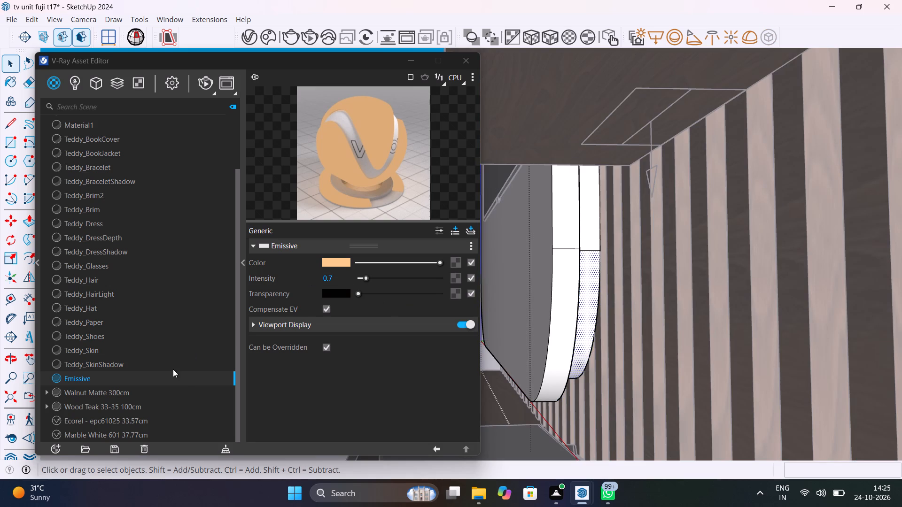
right_click(182, 378)
click(229, 246)
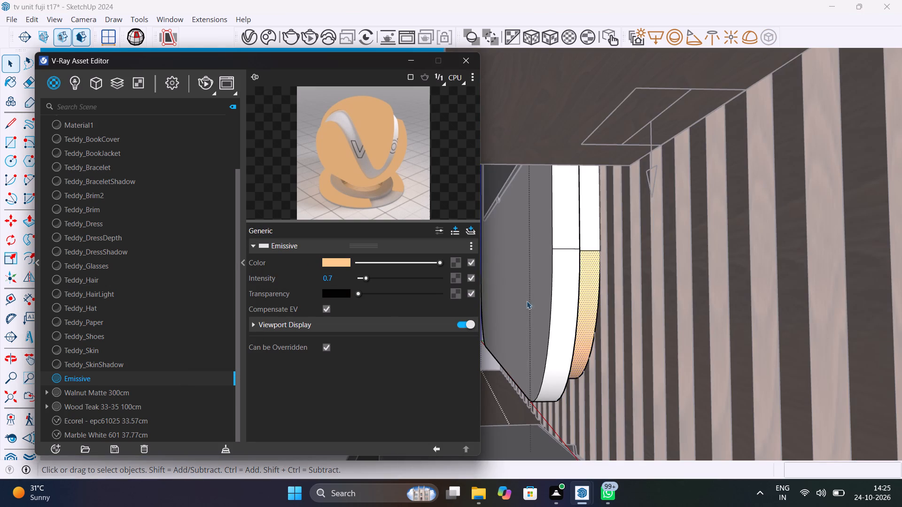
Apply the Emissive material to the long vertical rear strip of the back panel's side edge behind the shelves.
middle_drag(585, 351, 608, 268)
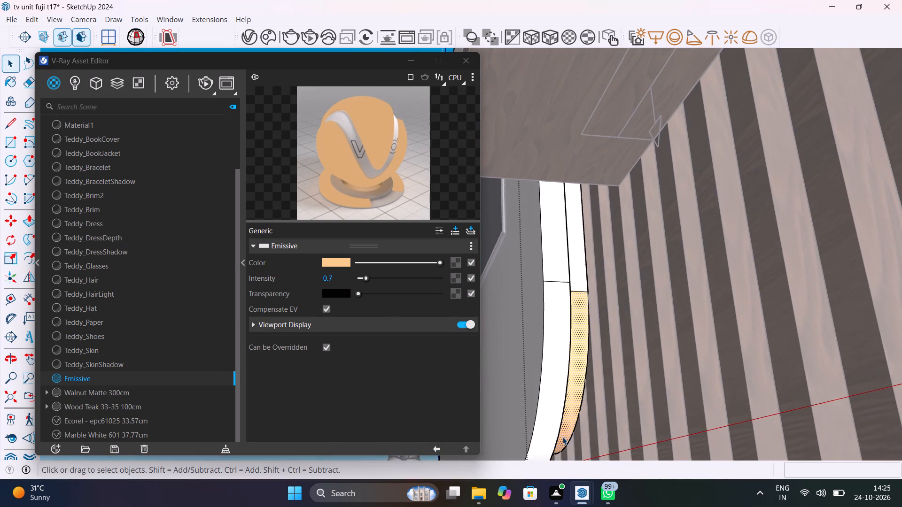
scroll(564, 437, up, 4)
middle_drag(564, 441, 541, 352)
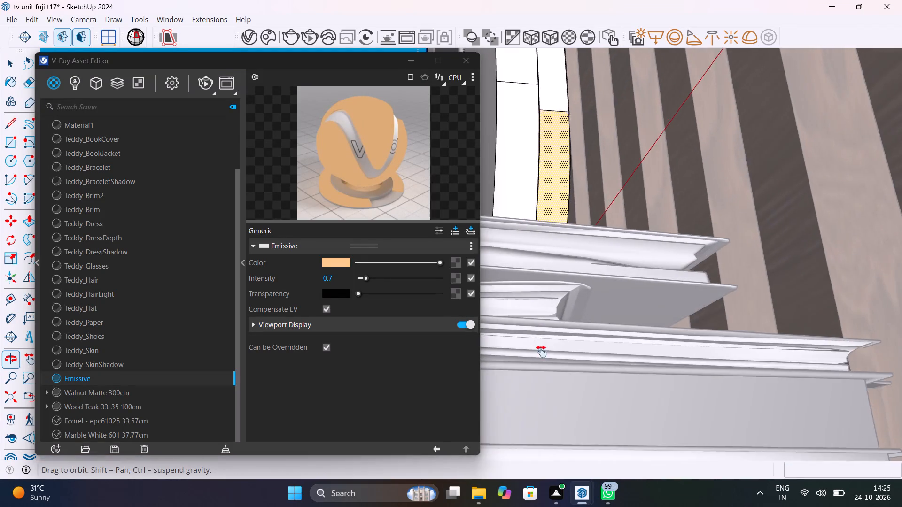
middle_drag(541, 352, 538, 484)
scroll(544, 339, down, 5)
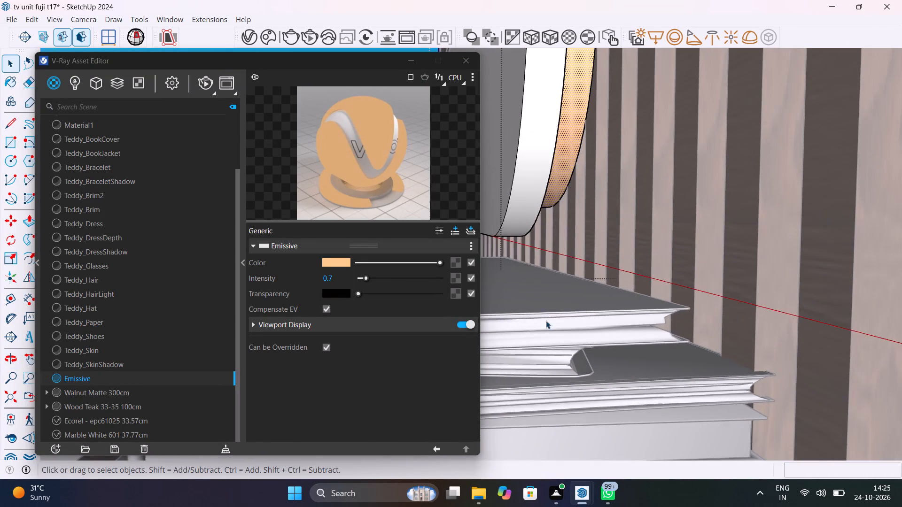
scroll(553, 258, down, 9)
shift+middle_drag(553, 258, 548, 392)
middle_drag(542, 281, 576, 385)
scroll(535, 177, up, 13)
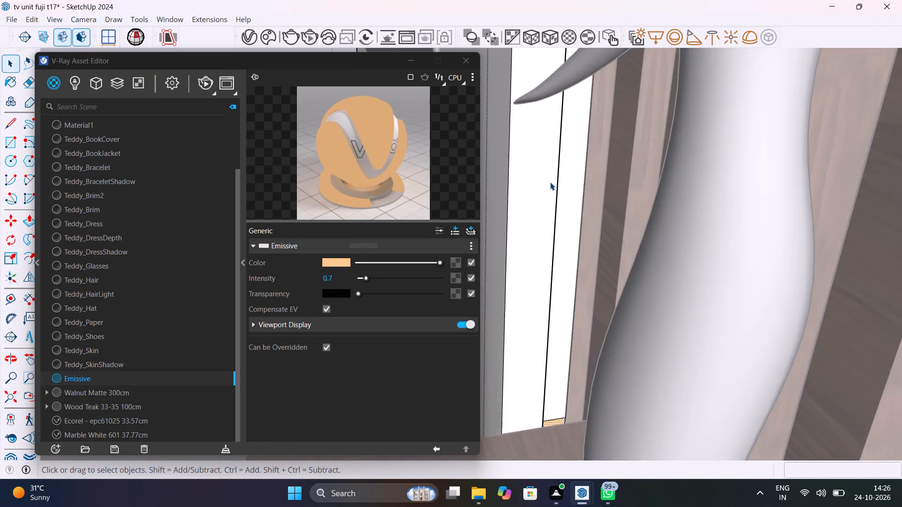
scroll(550, 182, up, 4)
middle_drag(564, 214, 533, 212)
click(532, 212)
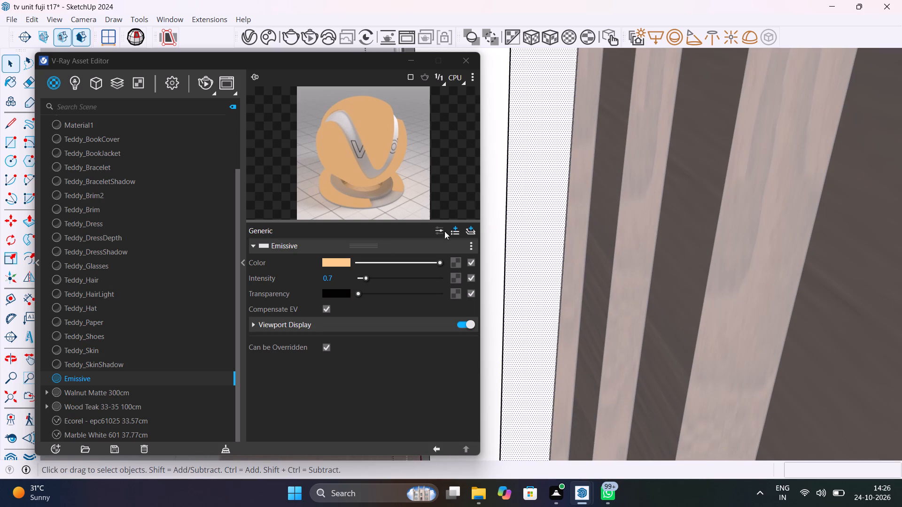
right_click(194, 379)
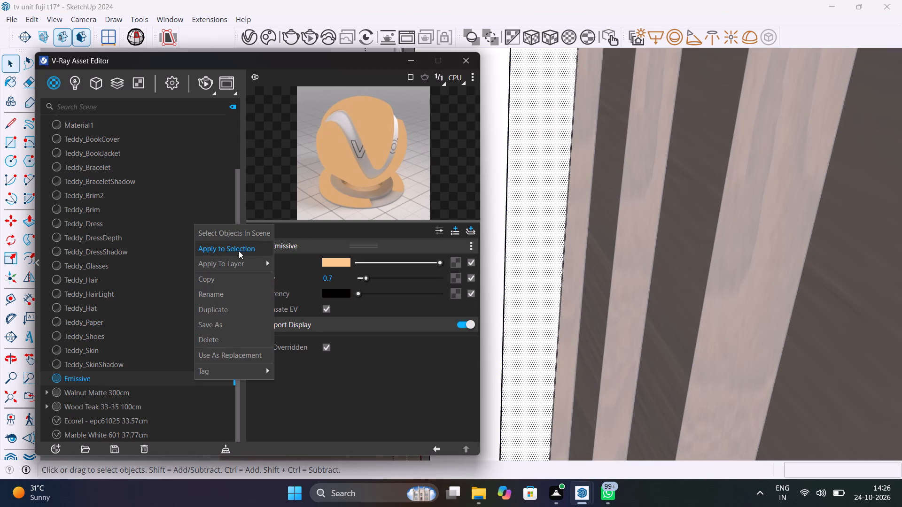
click(239, 251)
Apply the Emissive material to the rear strip of the back panel's rounded upper corner at the shelf end, and exit the group.
scroll(559, 264, down, 20)
scroll(559, 264, down, 1)
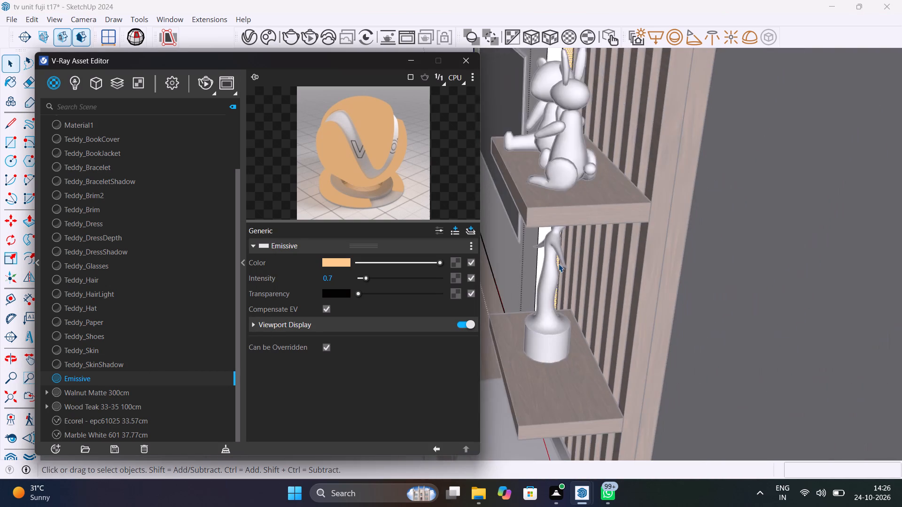
scroll(559, 264, down, 2)
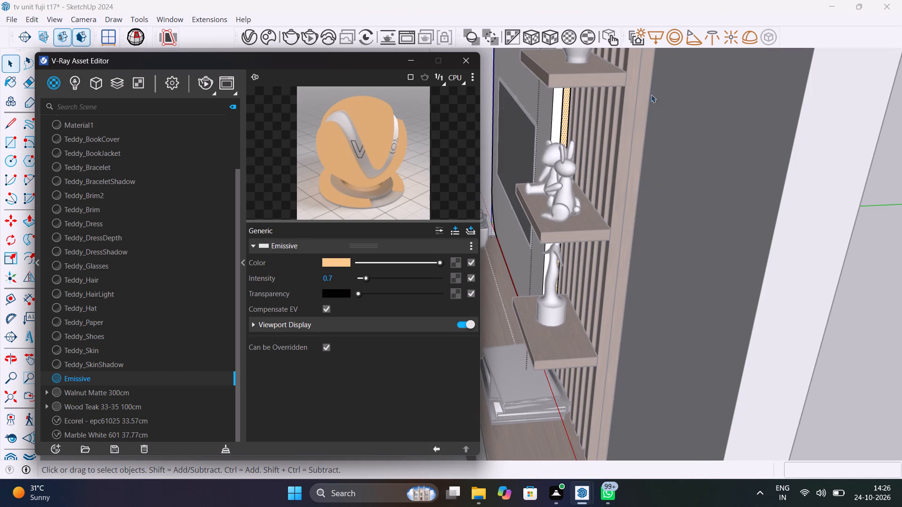
middle_drag(574, 110, 617, 296)
shift+scroll(617, 296, down, 1)
scroll(616, 165, up, 3)
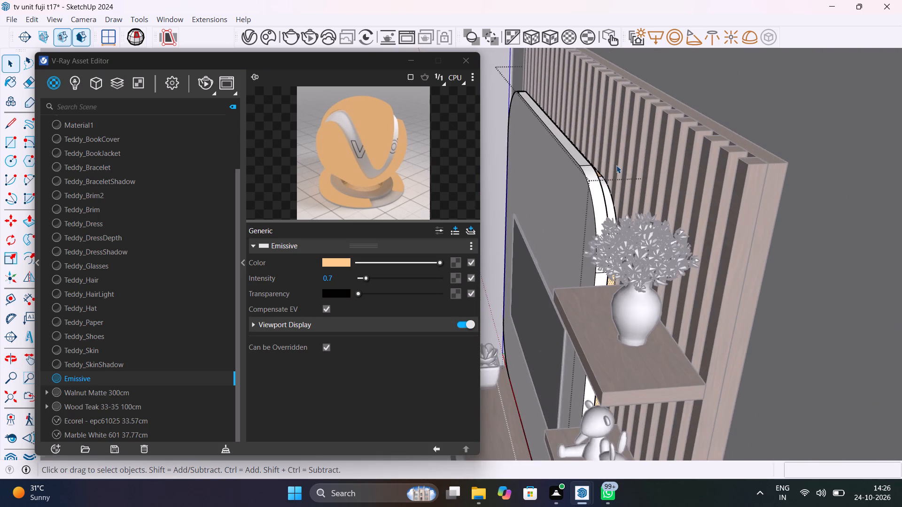
scroll(616, 165, up, 5)
middle_drag(607, 238, 563, 255)
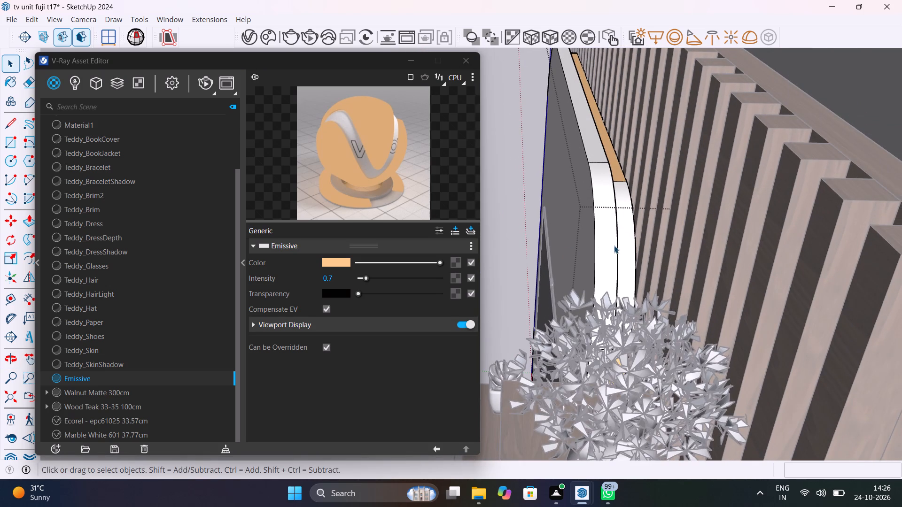
scroll(614, 246, up, 3)
click(630, 255)
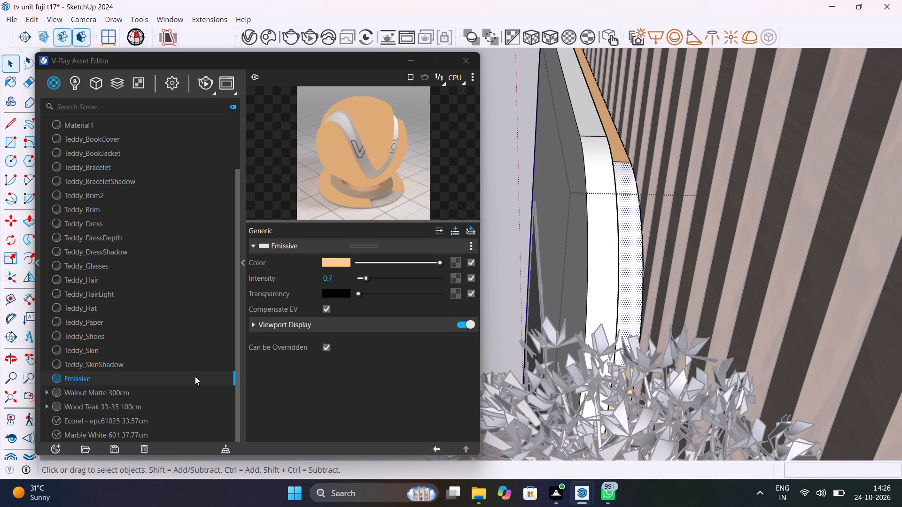
right_click(195, 376)
click(239, 241)
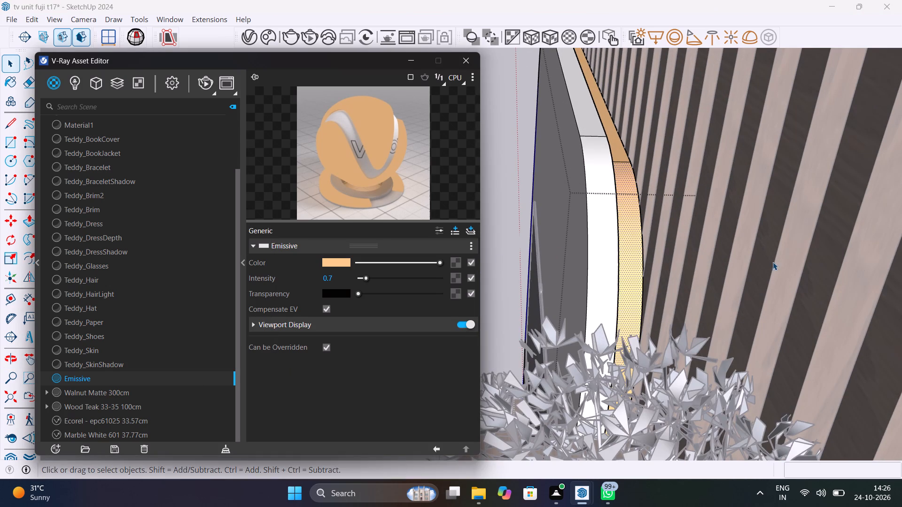
scroll(604, 317, down, 20)
scroll(604, 317, down, 3)
click(850, 269)
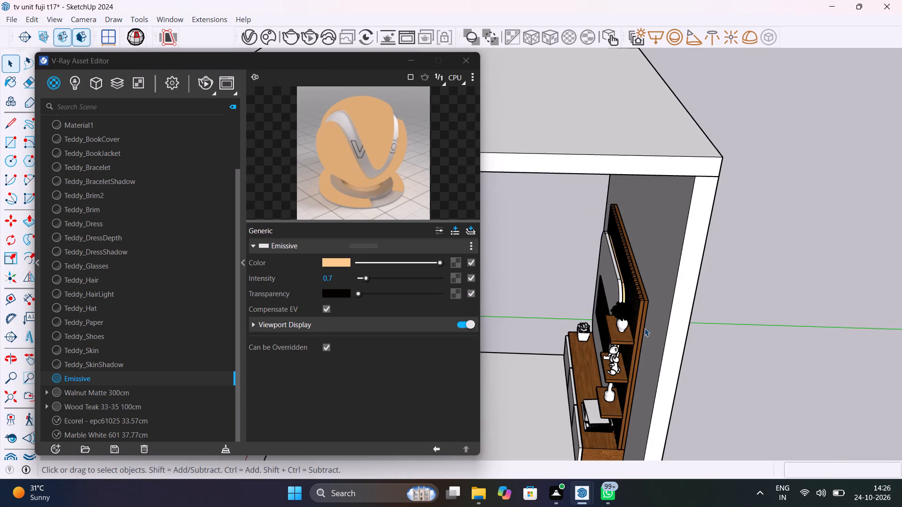
Start a V-Ray render of the TV wall seen from the front.
middle_drag(647, 341, 842, 277)
middle_drag(679, 240, 702, 243)
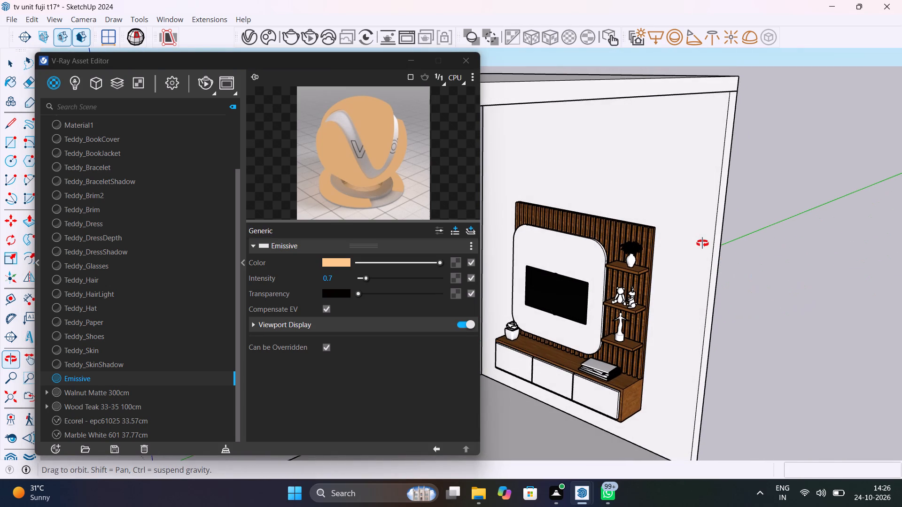
middle_drag(702, 243, 901, 267)
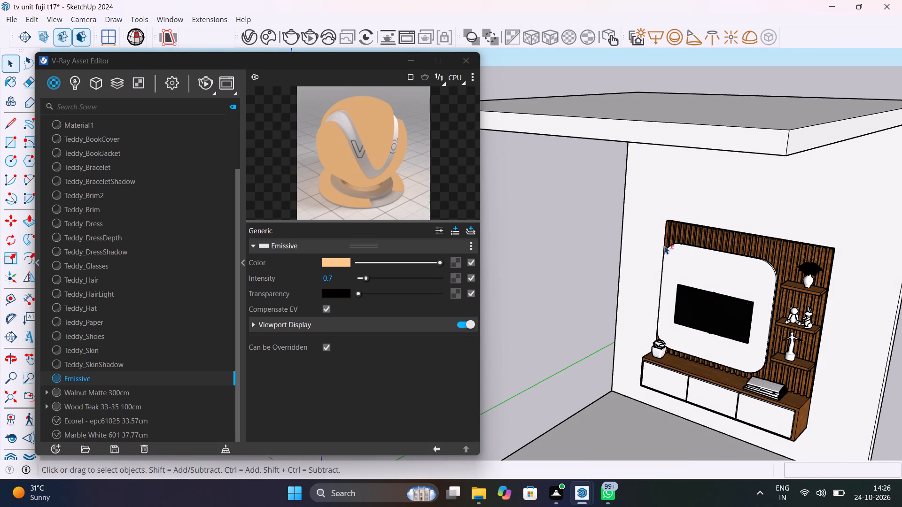
shift+middle_drag(700, 261, 723, 270)
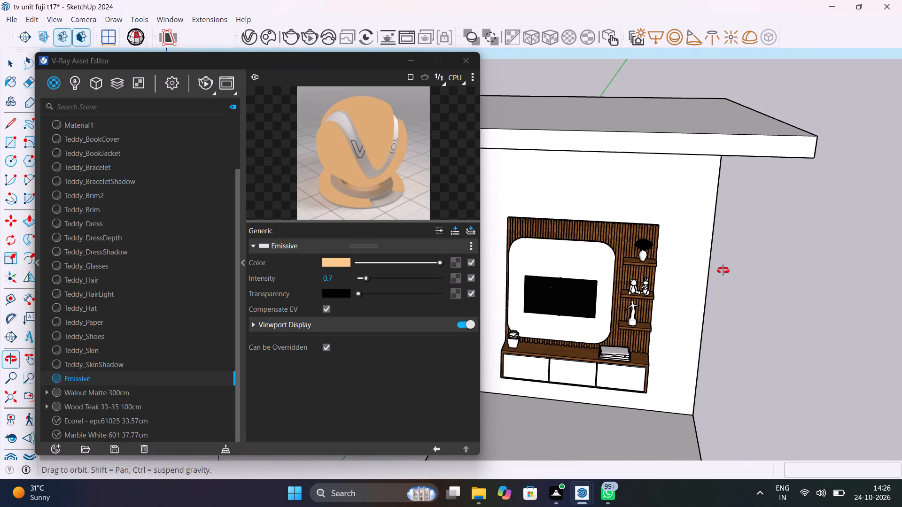
shift+middle_drag(723, 270, 726, 270)
click(206, 82)
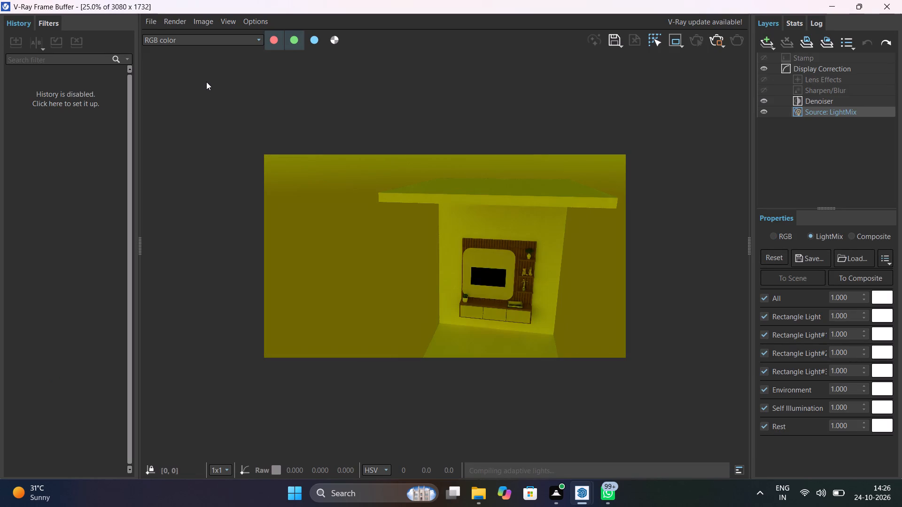
Display the RGB color element in the frame buffer with the red, green and blue channels all enabled.
click(294, 40)
click(272, 42)
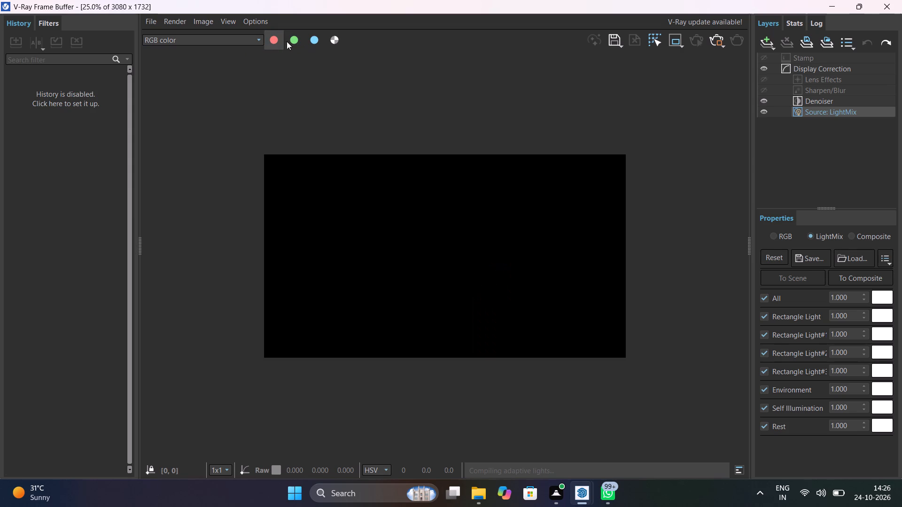
click(314, 41)
click(335, 40)
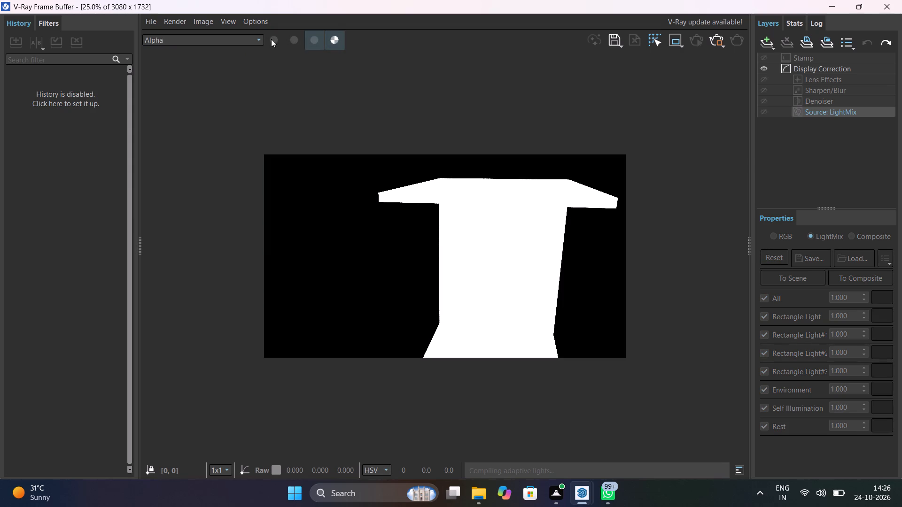
click(271, 39)
click(297, 40)
click(314, 39)
click(274, 38)
click(259, 39)
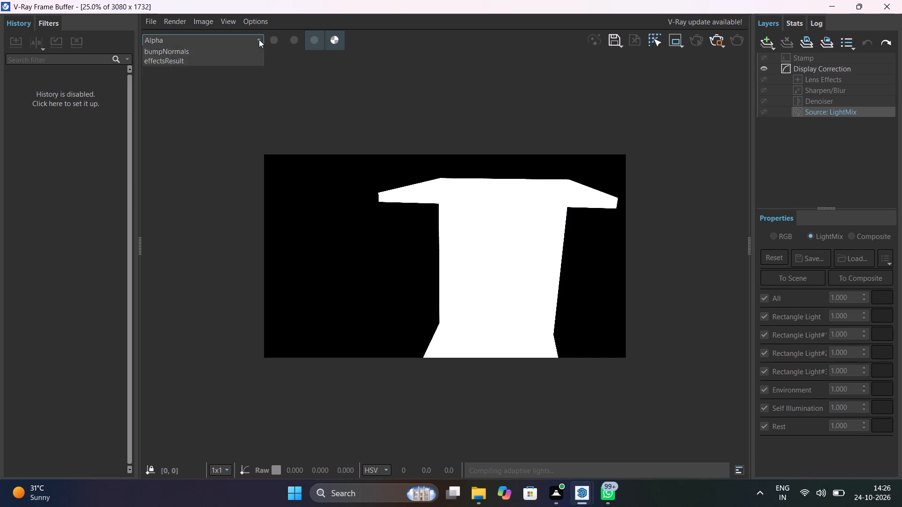
click(227, 51)
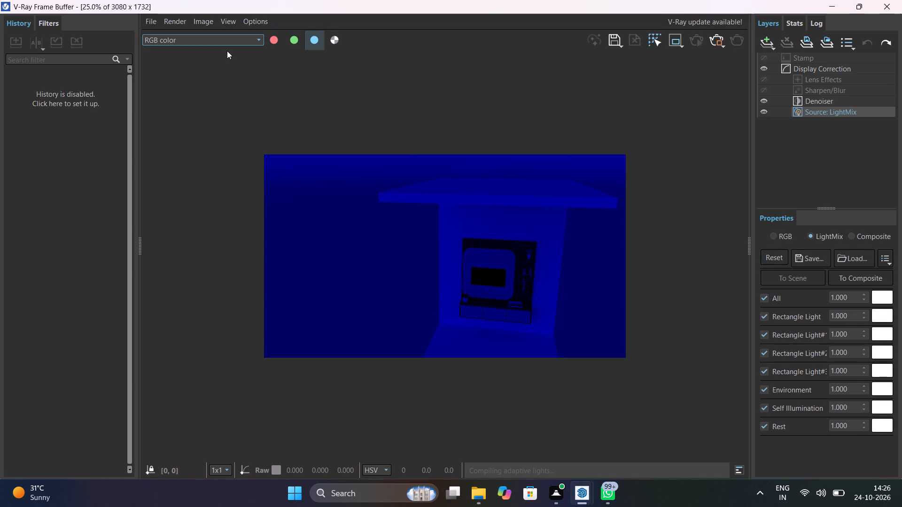
click(293, 39)
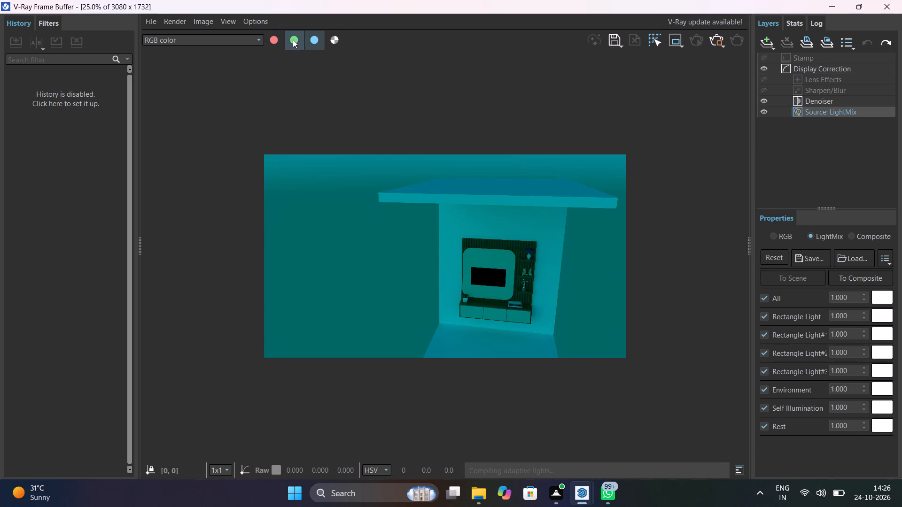
click(280, 40)
Display the Environment render element and examine the TV wall in it.
click(258, 40)
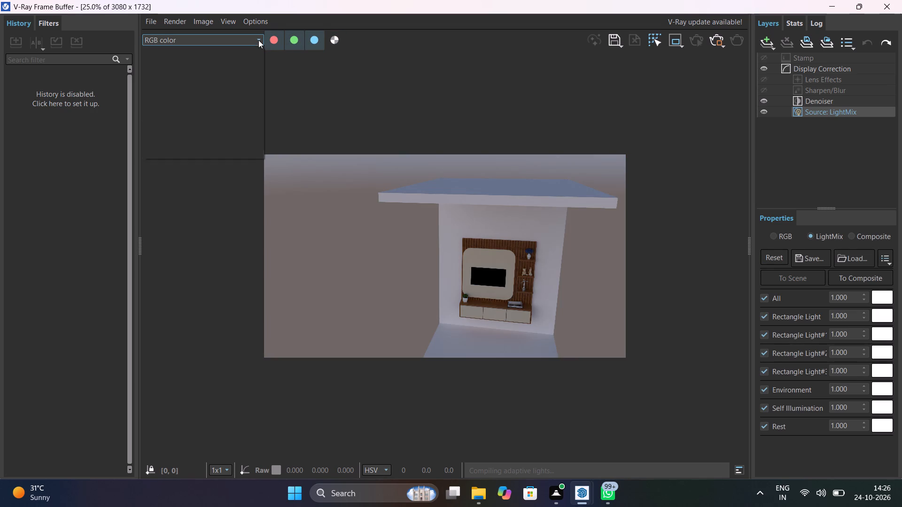
scroll(224, 113, down, 5)
scroll(224, 113, up, 1)
scroll(224, 113, down, 3)
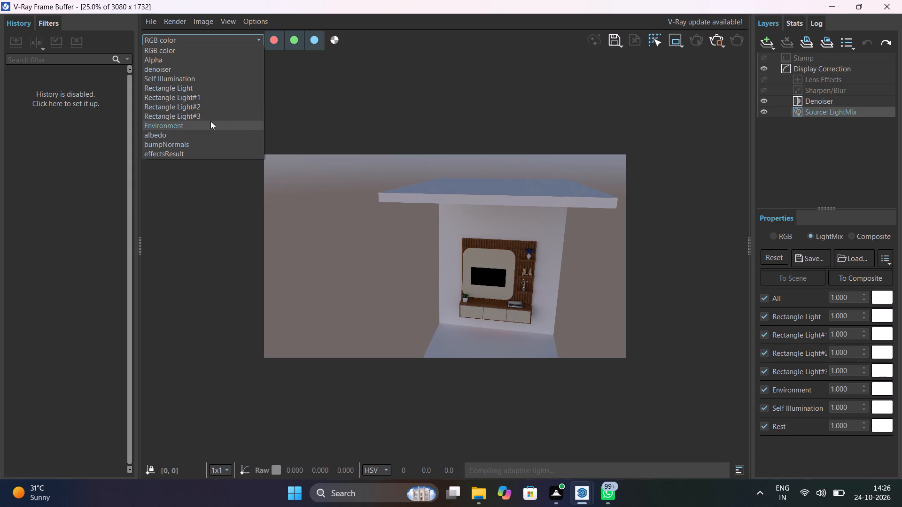
click(210, 121)
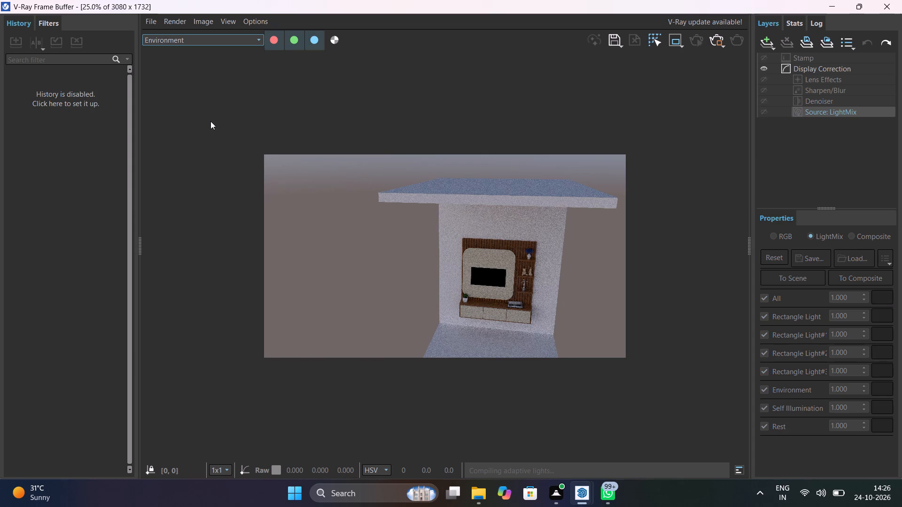
scroll(482, 211, up, 2)
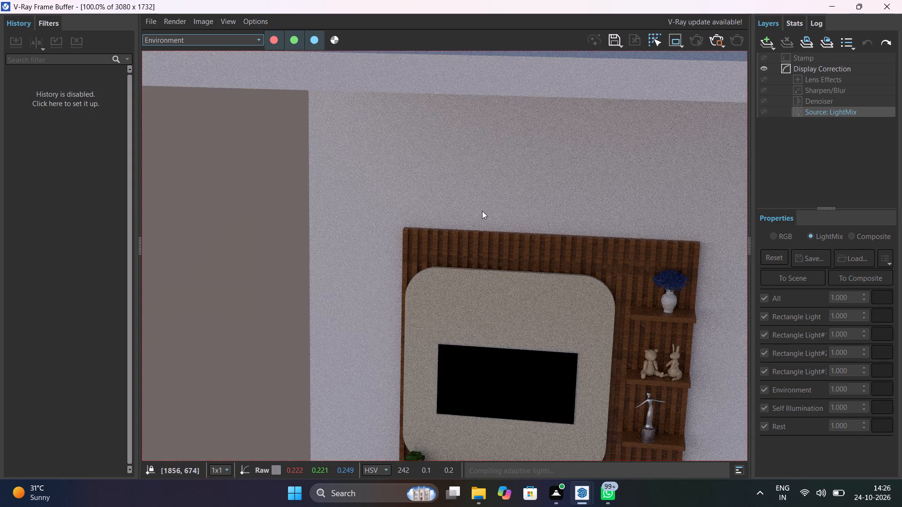
scroll(482, 211, down, 3)
middle_drag(490, 211, 529, 185)
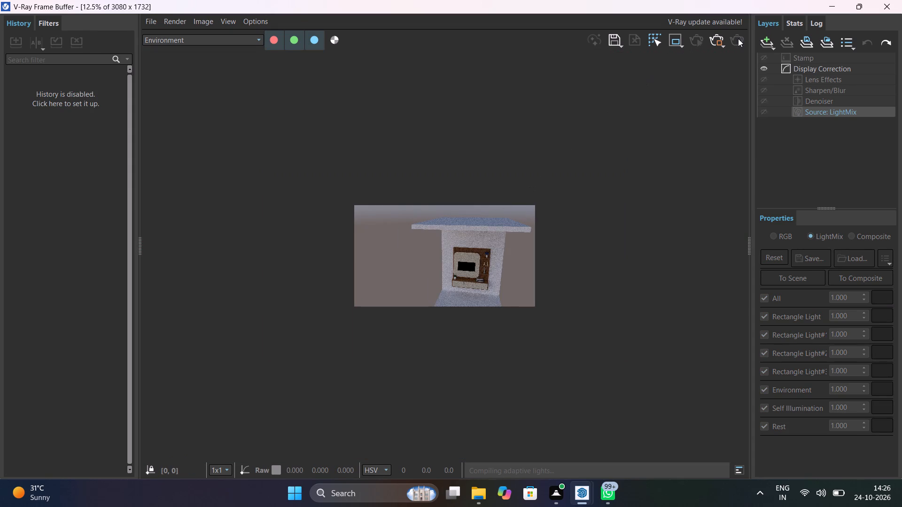
Stop the render and close both the frame buffer and the V-Ray Asset Editor.
click(718, 39)
click(893, 6)
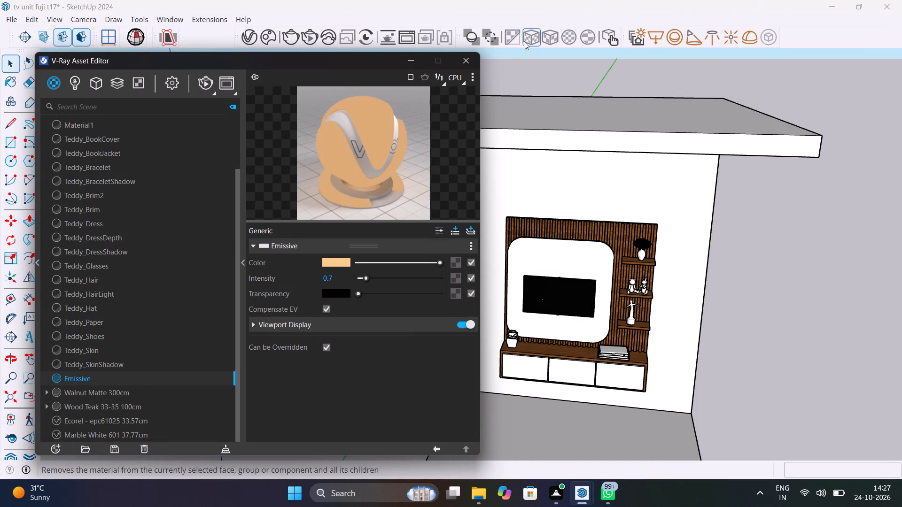
click(475, 56)
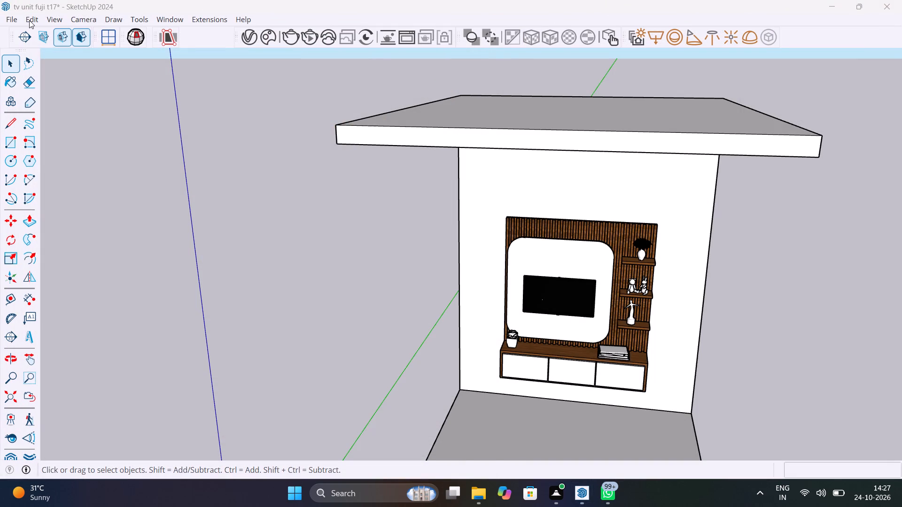
Save the model.
key(ctrl+s)
key(ctrl+s)
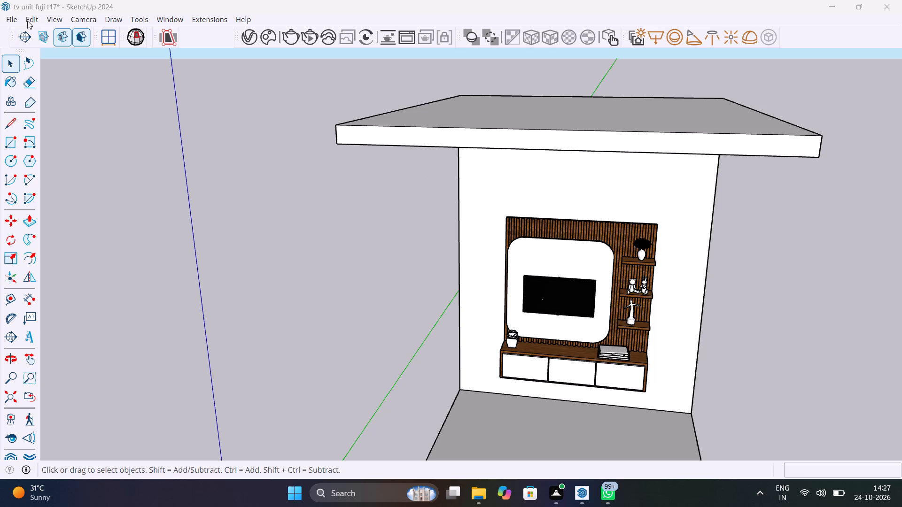
Unhide all hidden objects to bring back the room's side walls.
click(27, 21)
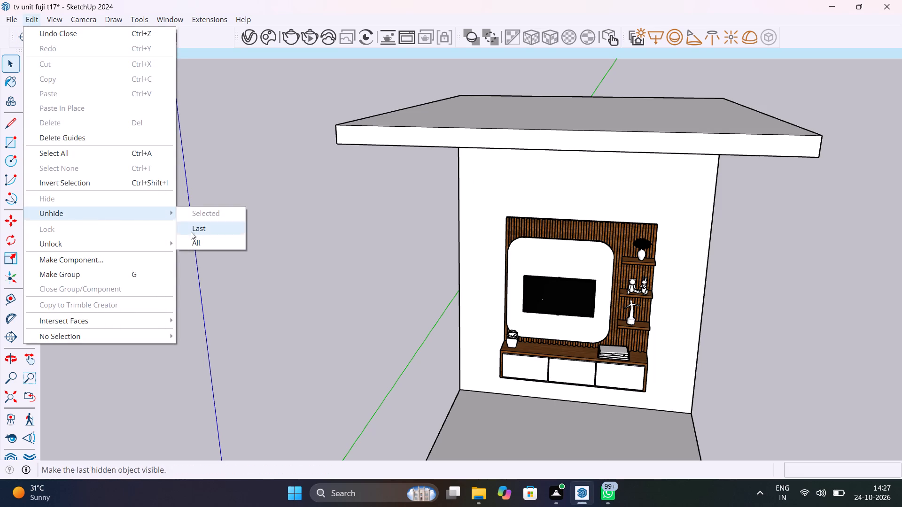
click(203, 240)
Render the enclosed room with V-Ray from a straight-on view of the whole TV unit and inspect the image.
scroll(373, 247, down, 3)
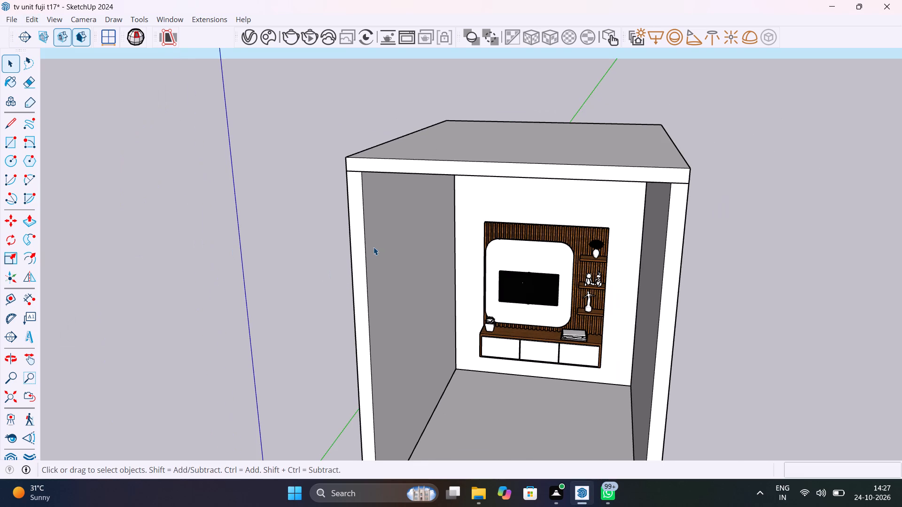
middle_drag(495, 280, 554, 247)
scroll(584, 274, up, 3)
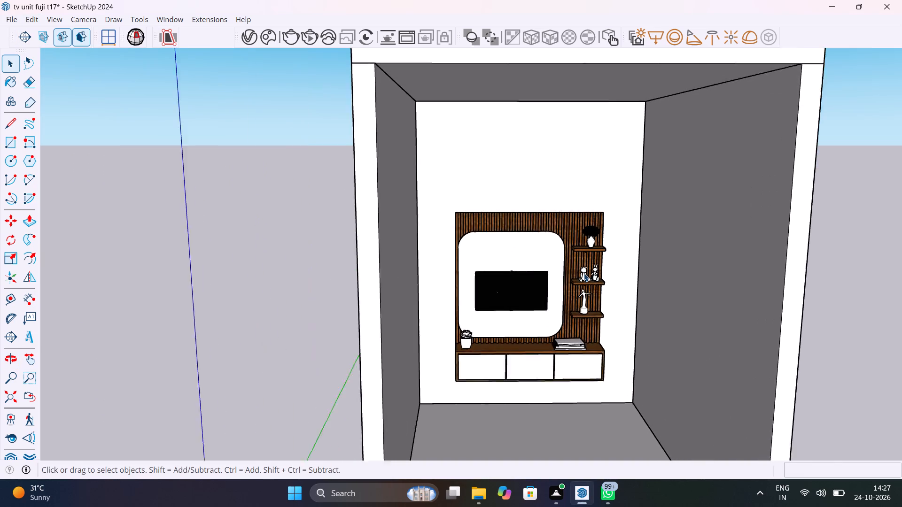
scroll(584, 273, up, 3)
shift+middle_drag(582, 274, 579, 261)
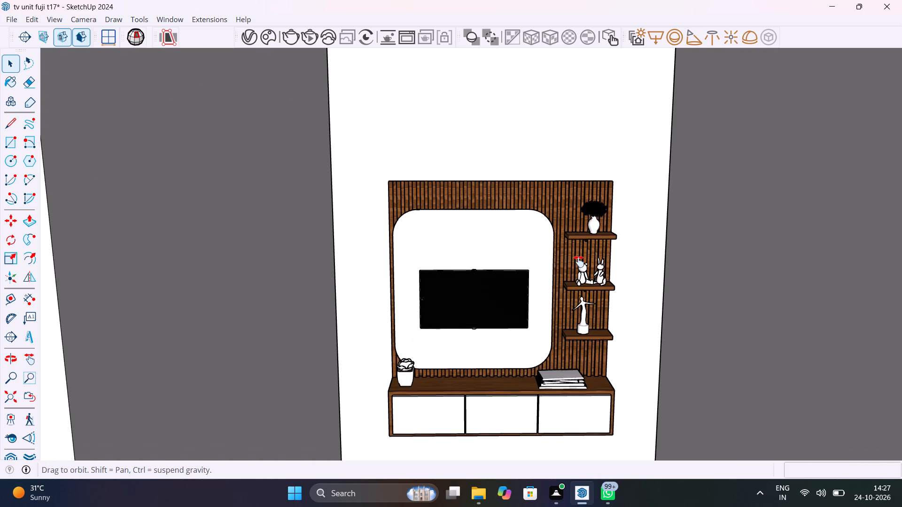
shift+middle_drag(579, 261, 581, 206)
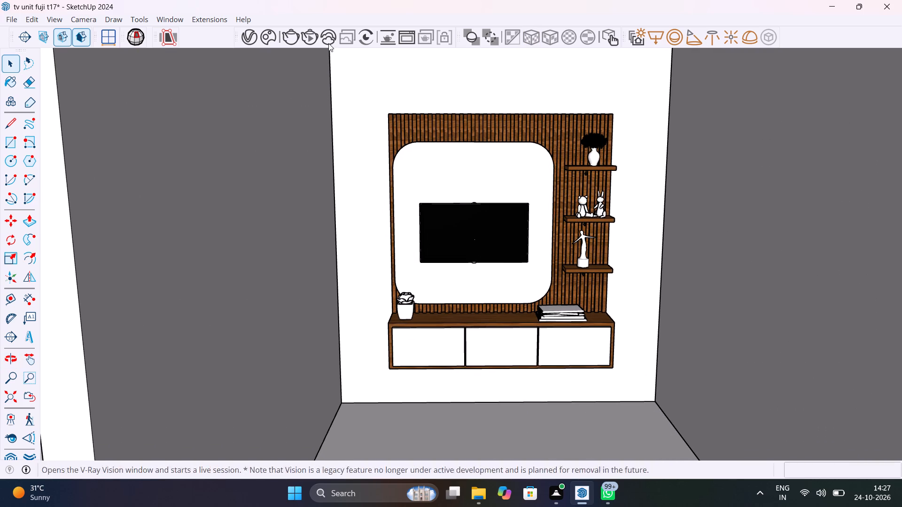
click(287, 41)
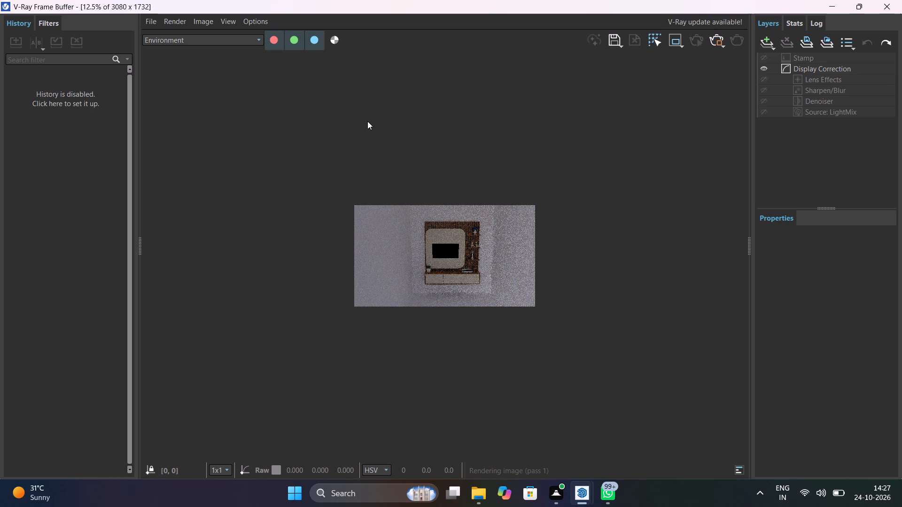
scroll(470, 280, up, 3)
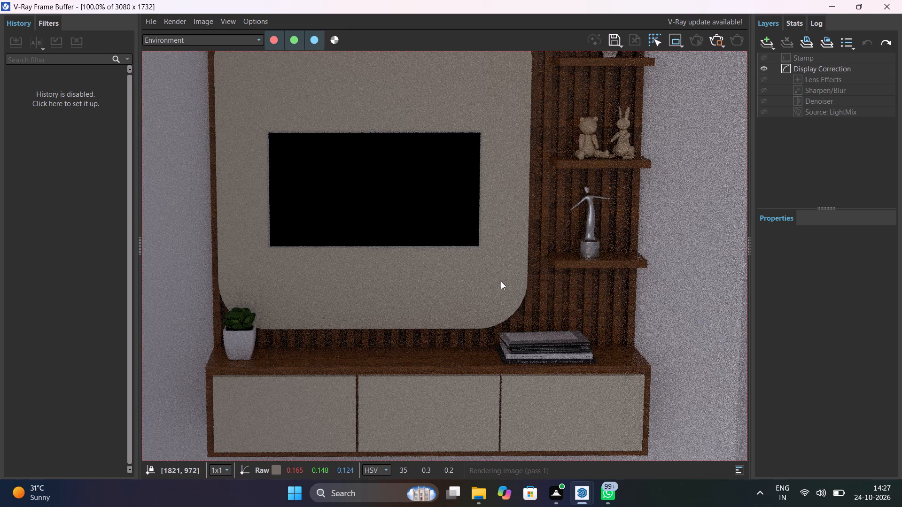
scroll(501, 281, down, 1)
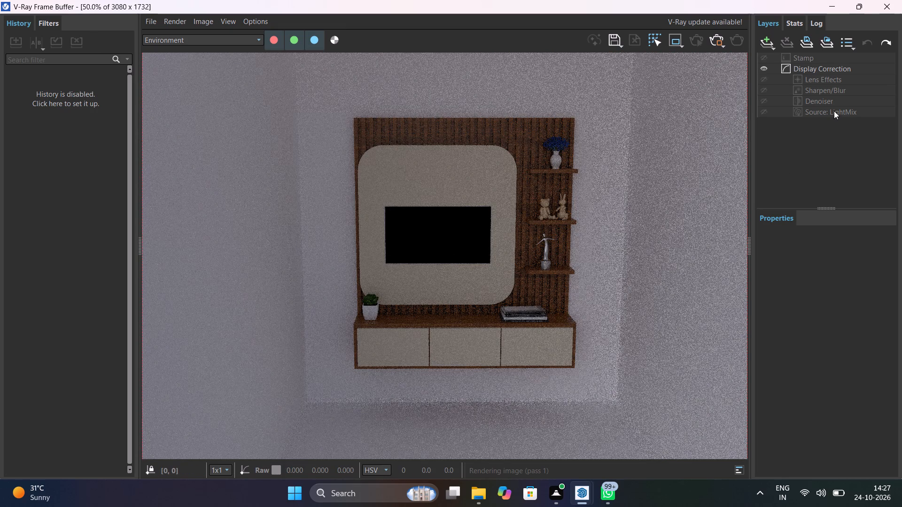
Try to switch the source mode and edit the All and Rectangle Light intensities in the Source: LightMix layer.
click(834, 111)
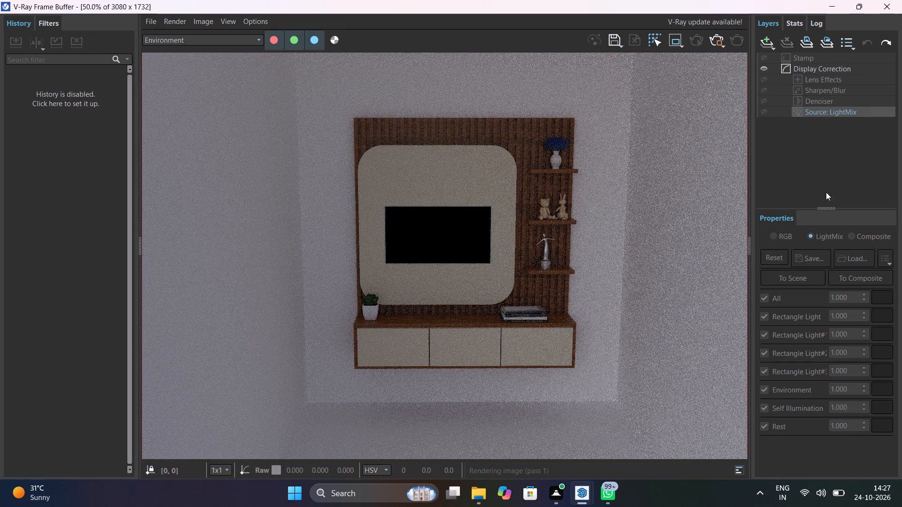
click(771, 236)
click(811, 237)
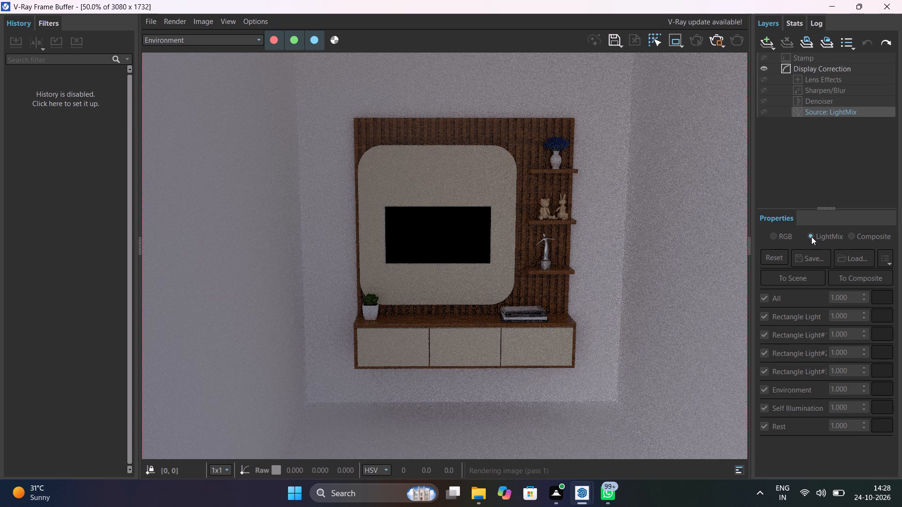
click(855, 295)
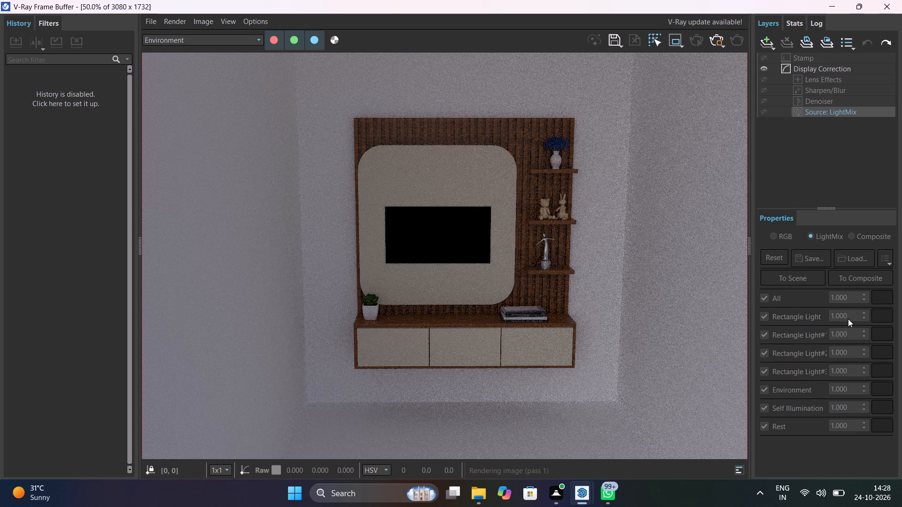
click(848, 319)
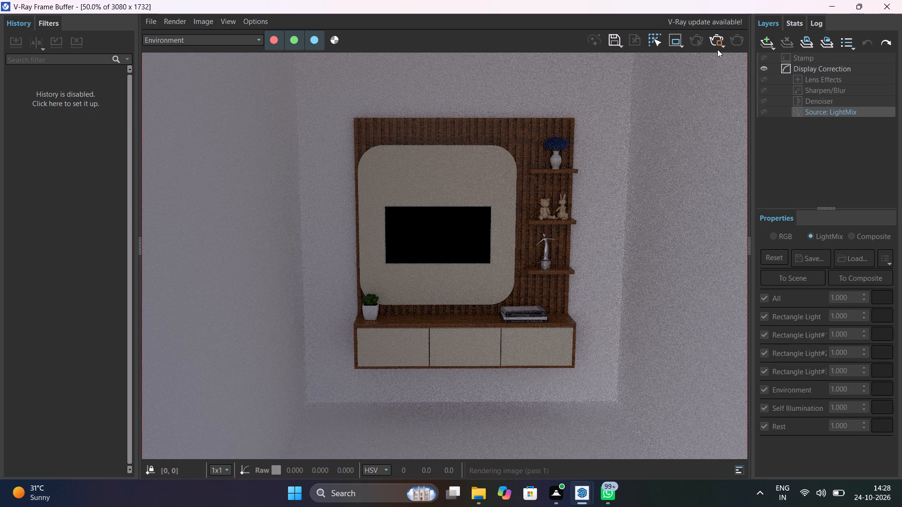
Stop the render and close the frame buffer.
click(716, 47)
click(891, 11)
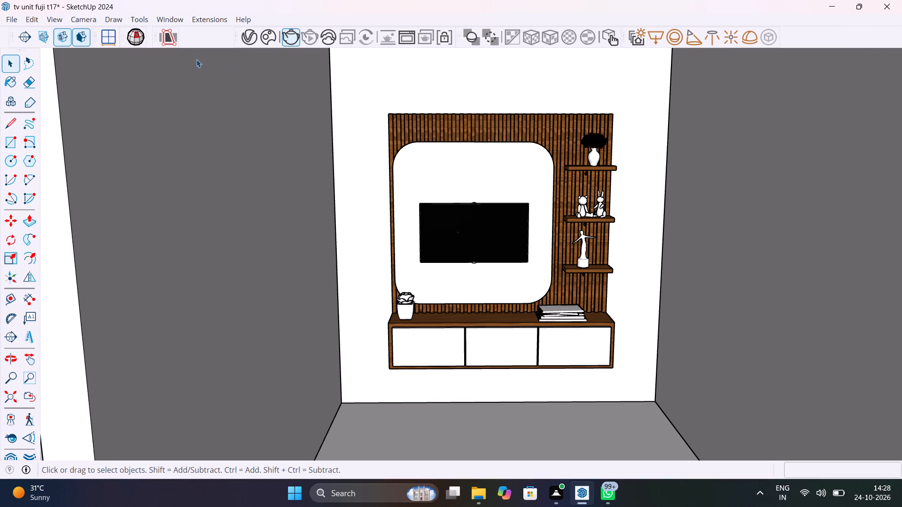
Enable Separate Emissive Materials on the Light Mix render element and close the V-Ray Asset Editor.
click(253, 42)
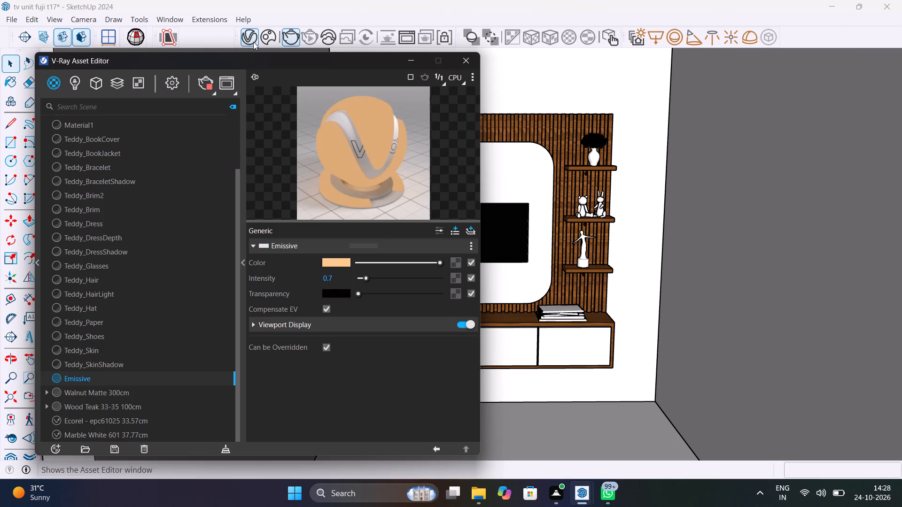
click(116, 83)
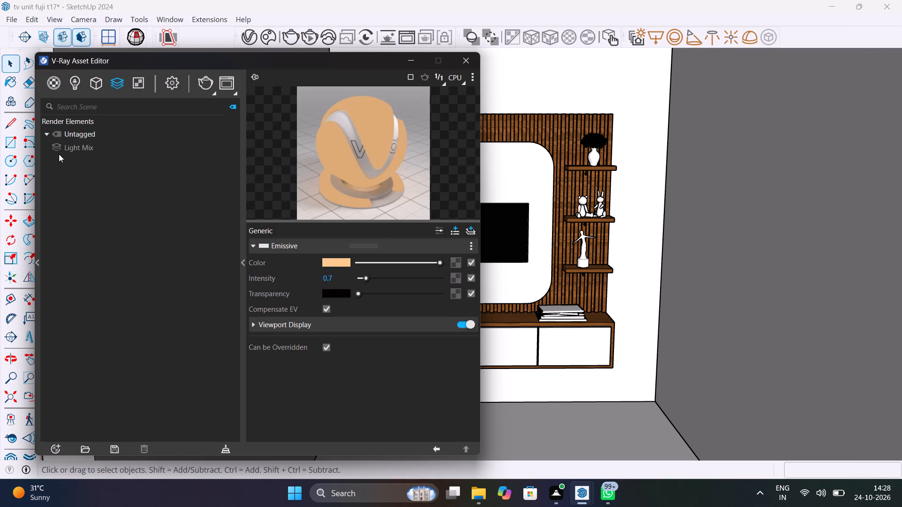
click(89, 148)
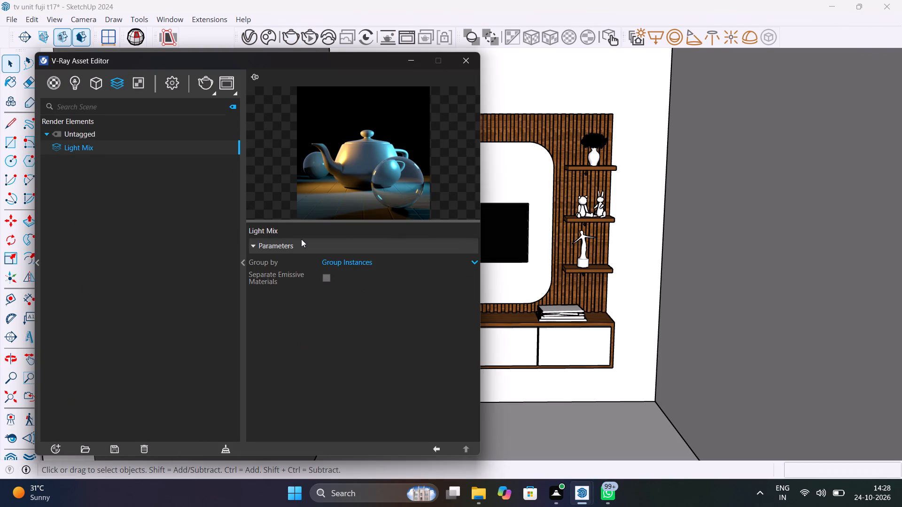
click(326, 278)
click(474, 61)
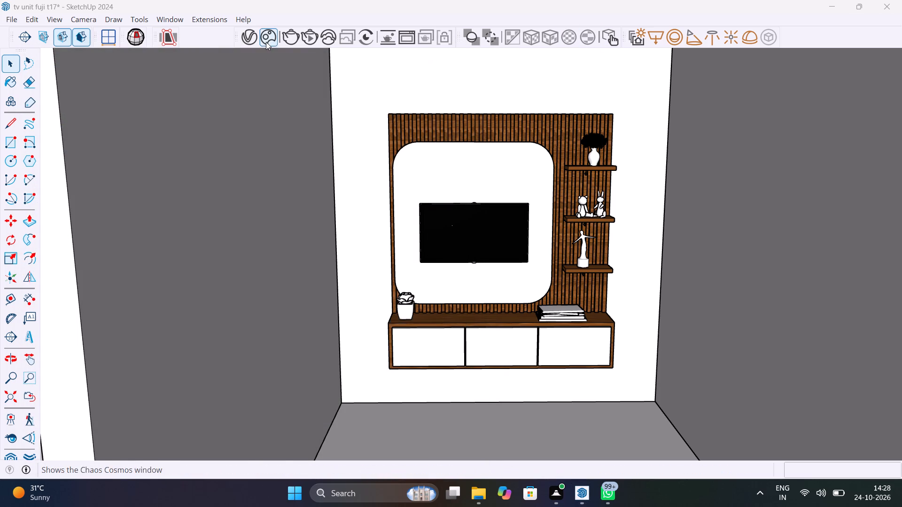
Render the enclosed room with V-Ray again and inspect the image.
click(293, 39)
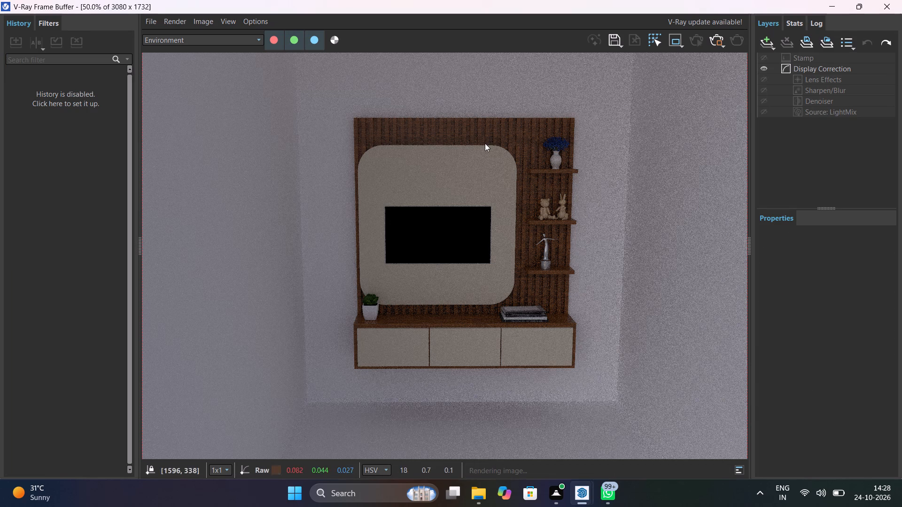
scroll(559, 170, up, 4)
scroll(556, 187, down, 4)
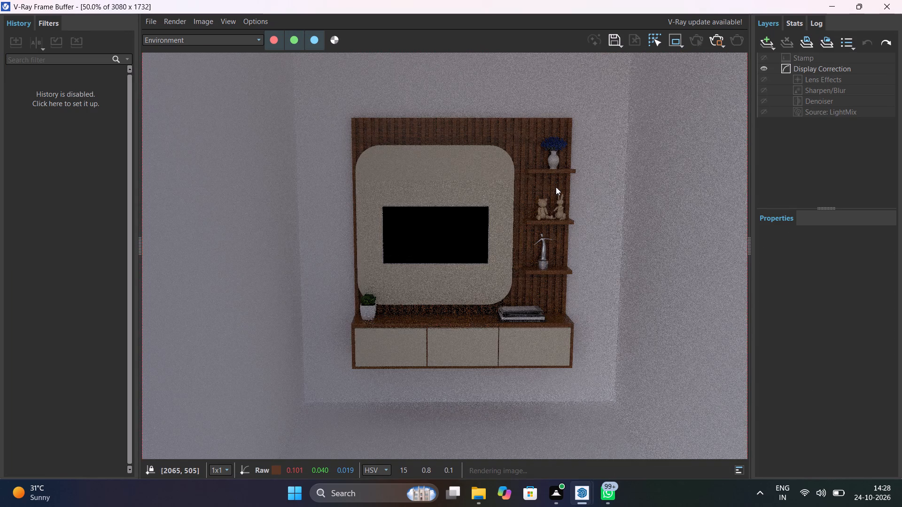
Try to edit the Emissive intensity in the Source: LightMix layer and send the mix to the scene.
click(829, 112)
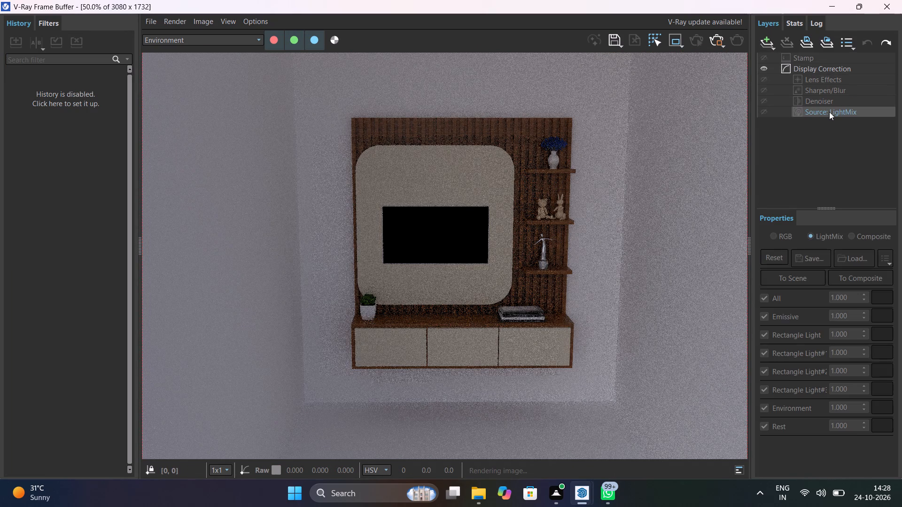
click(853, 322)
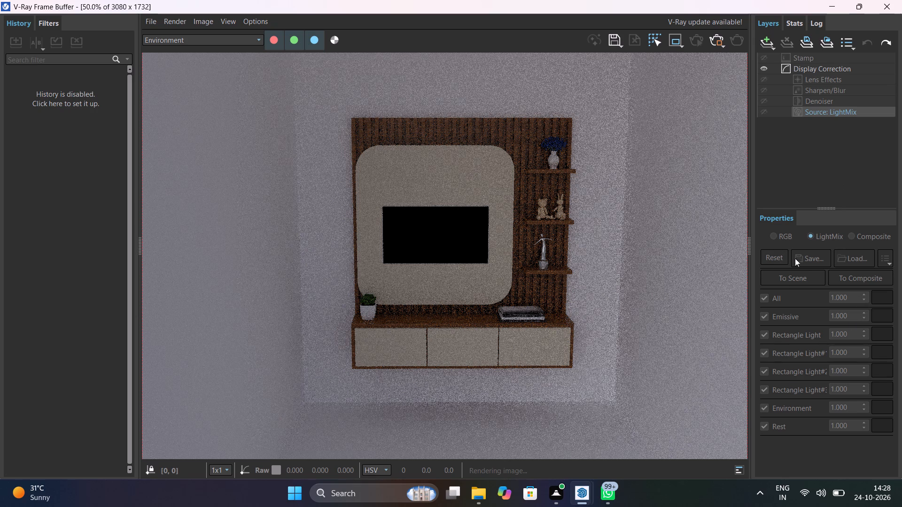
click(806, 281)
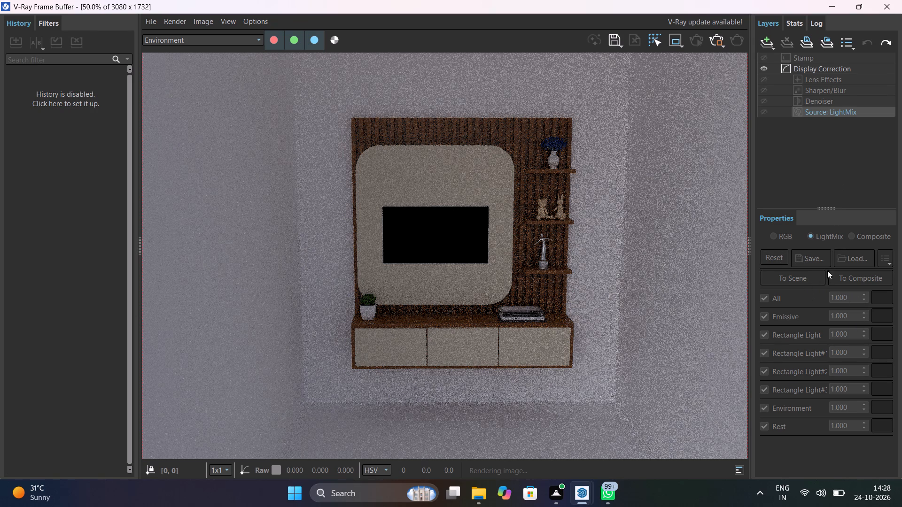
Set the Display Correction layer's exposure to 2 in the frame buffer.
click(820, 102)
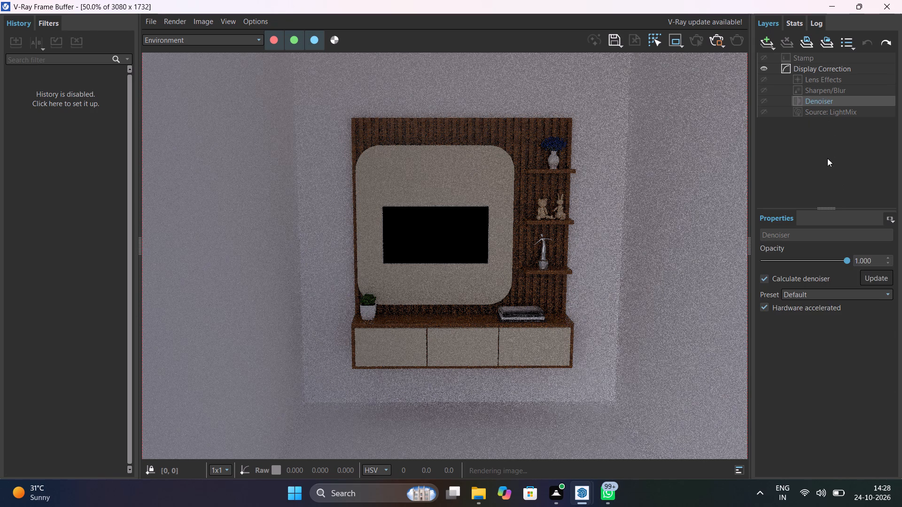
click(826, 65)
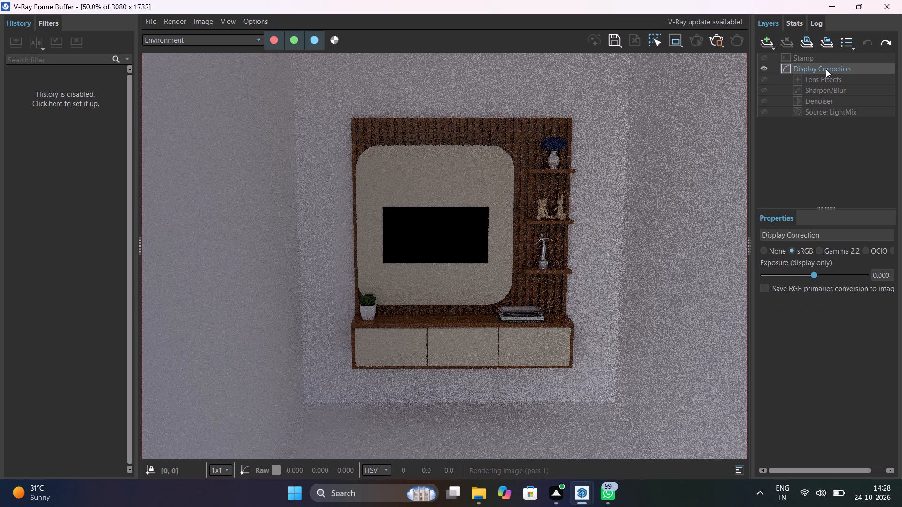
click(827, 274)
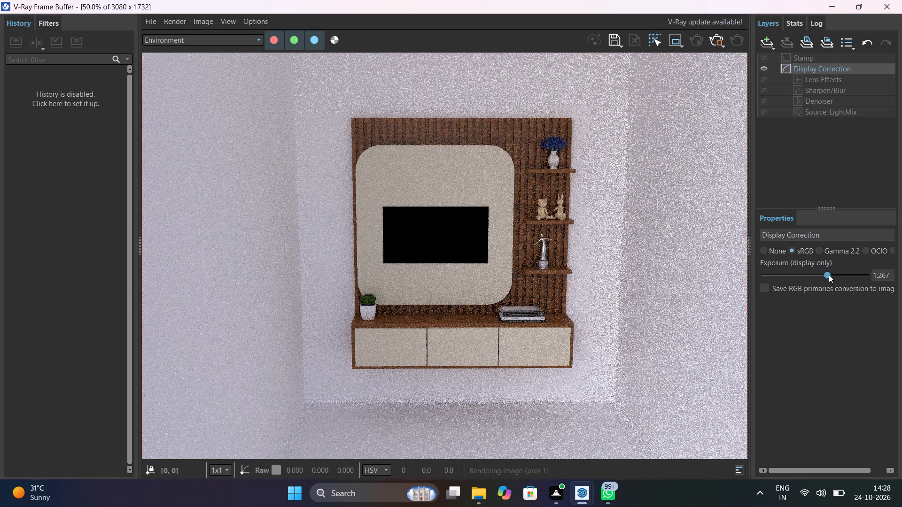
click(836, 275)
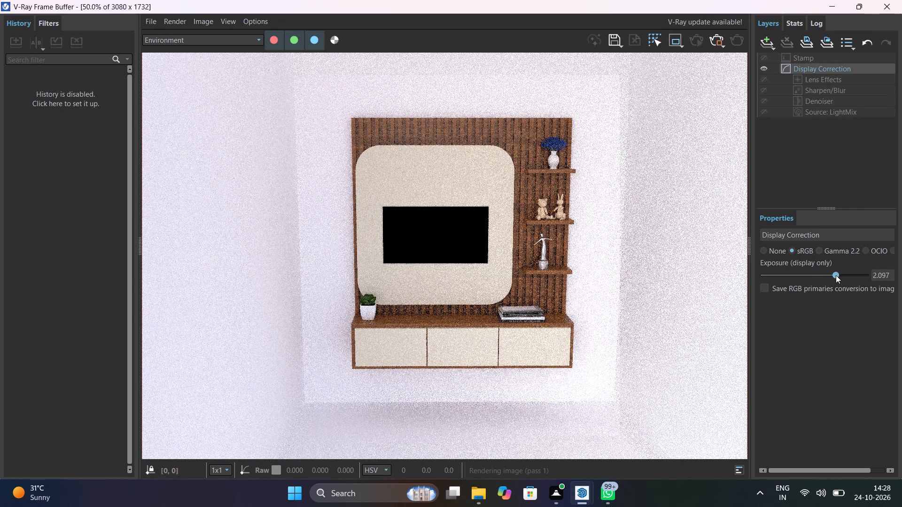
click(829, 275)
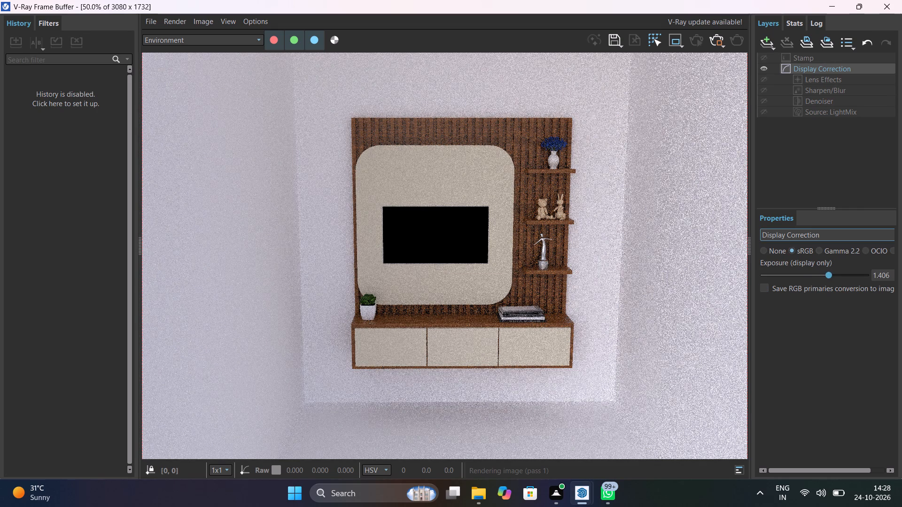
drag(892, 277, 842, 276)
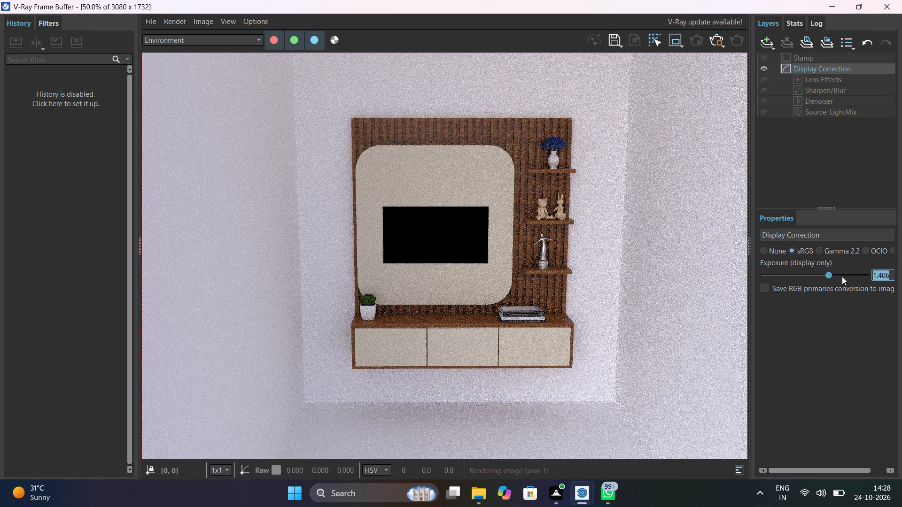
key(2)
key(Return)
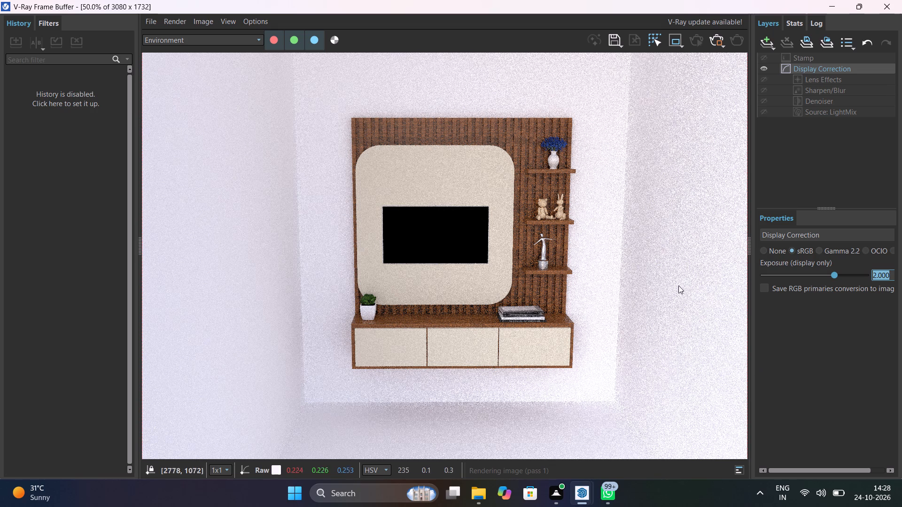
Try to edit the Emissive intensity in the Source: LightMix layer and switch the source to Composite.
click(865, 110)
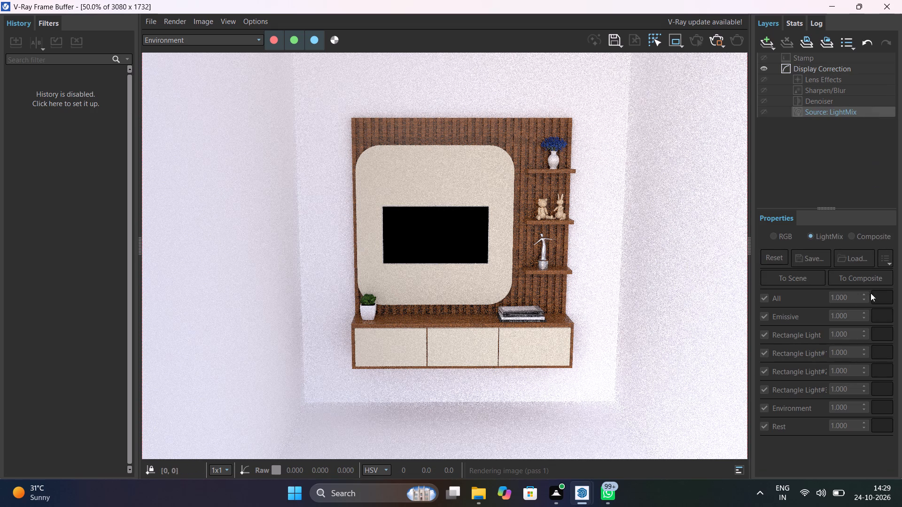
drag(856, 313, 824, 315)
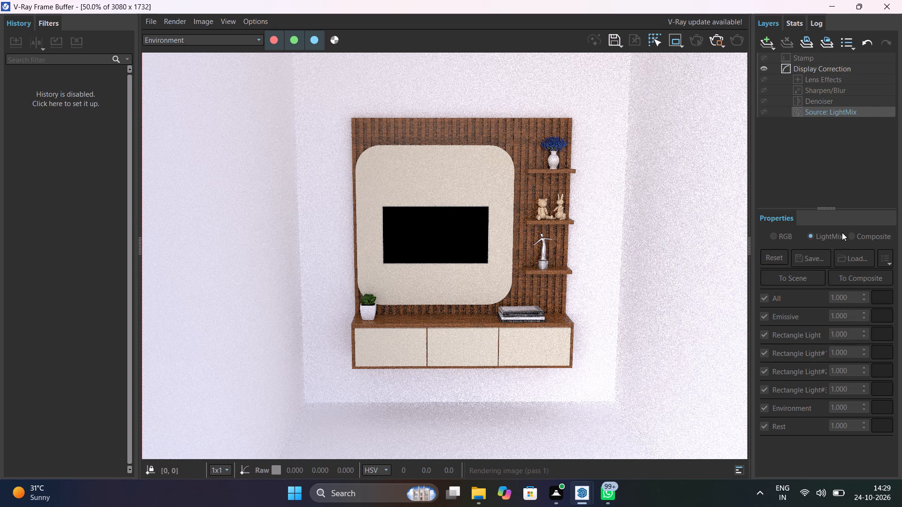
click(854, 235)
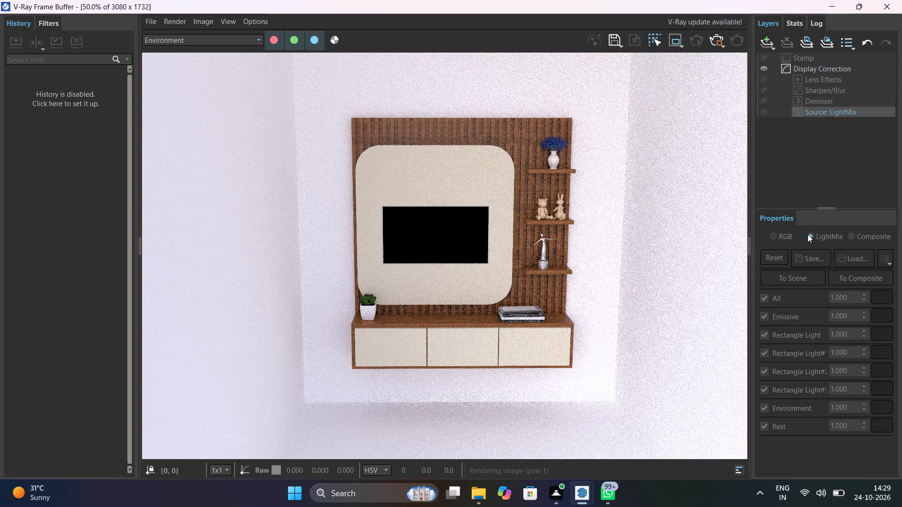
Stop the render and close the frame buffer.
click(715, 43)
click(885, 5)
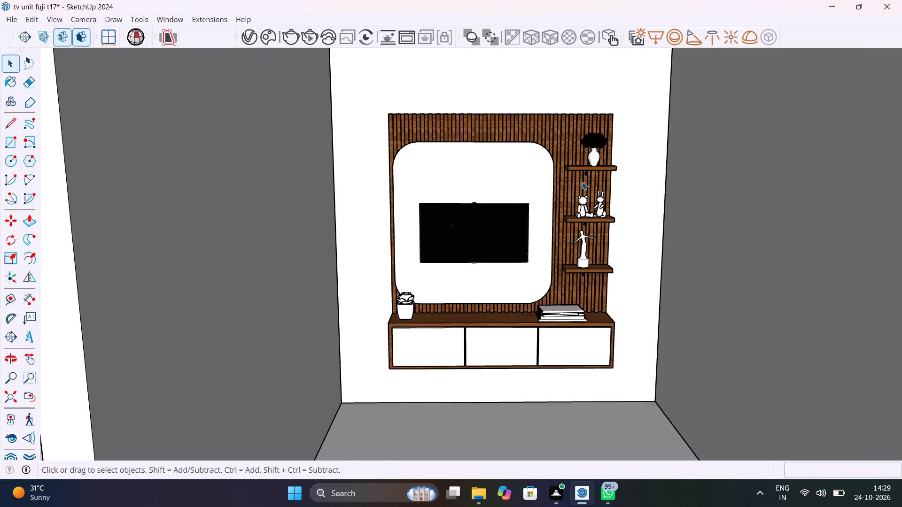
Look closer at the TV unit and go through the scene's textures and materials in the V-Ray Asset Editor.
scroll(582, 182, up, 5)
middle_drag(620, 166, 596, 156)
scroll(596, 156, up, 1)
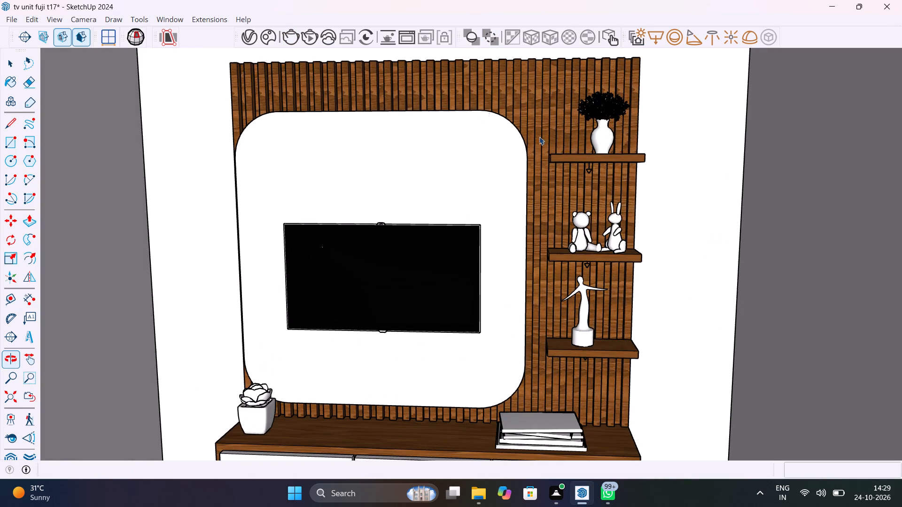
click(252, 46)
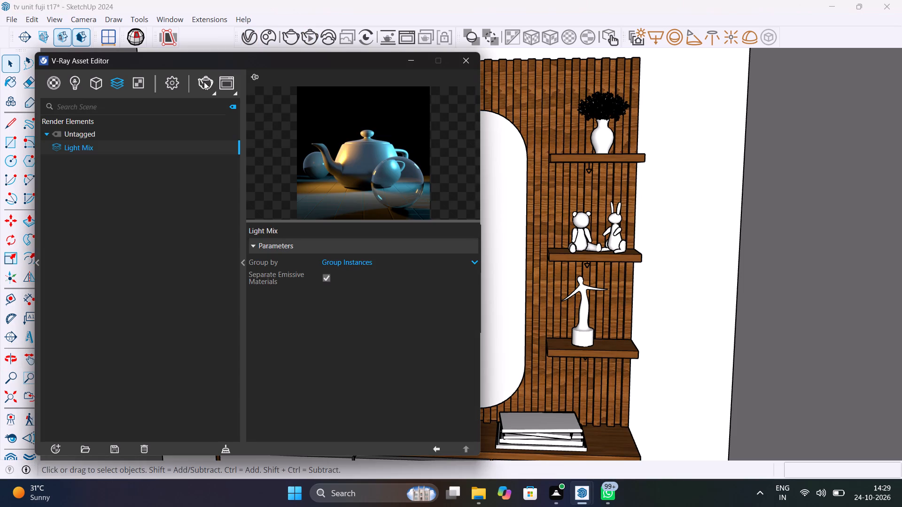
click(55, 83)
click(135, 82)
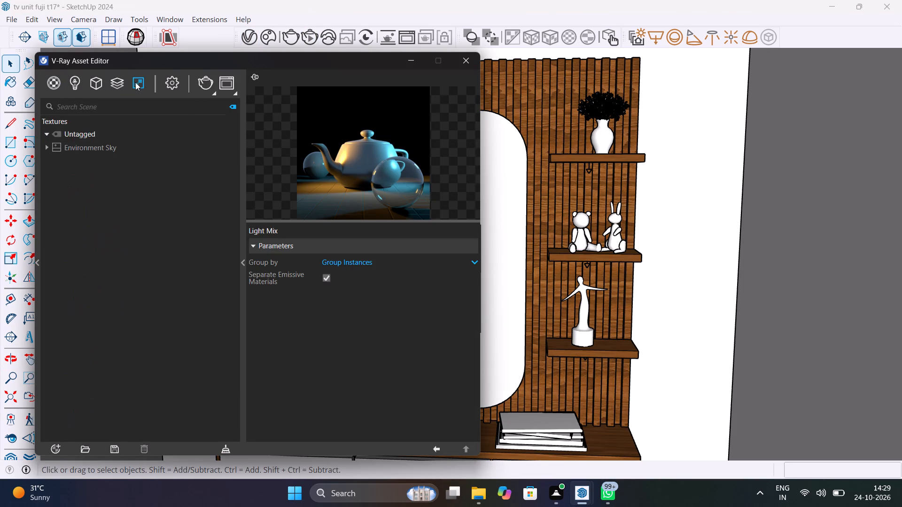
click(117, 82)
click(48, 84)
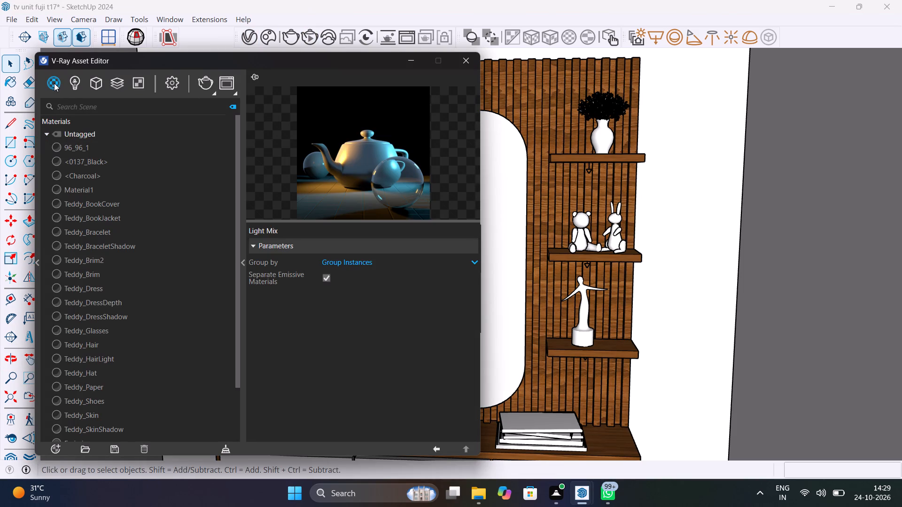
scroll(120, 244, down, 17)
scroll(121, 250, up, 1)
scroll(121, 250, down, 5)
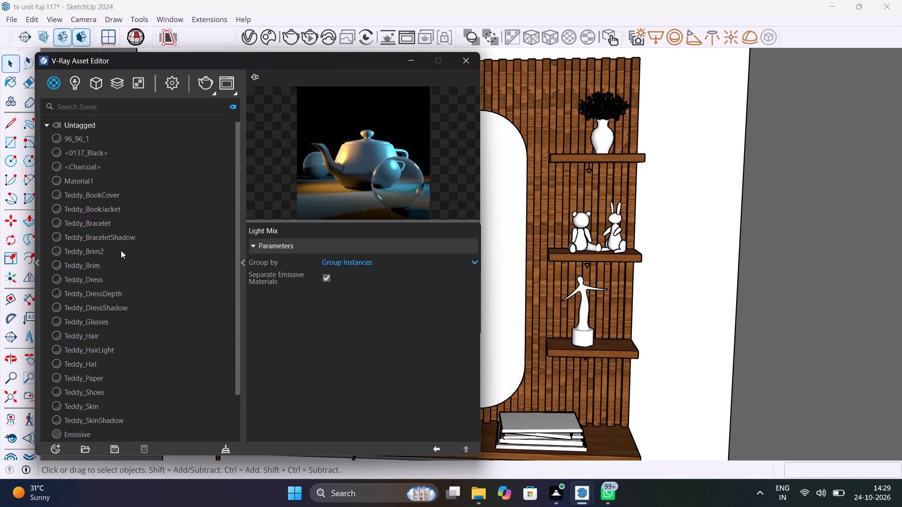
scroll(121, 250, down, 1)
scroll(121, 251, up, 5)
scroll(121, 251, down, 5)
scroll(121, 251, up, 5)
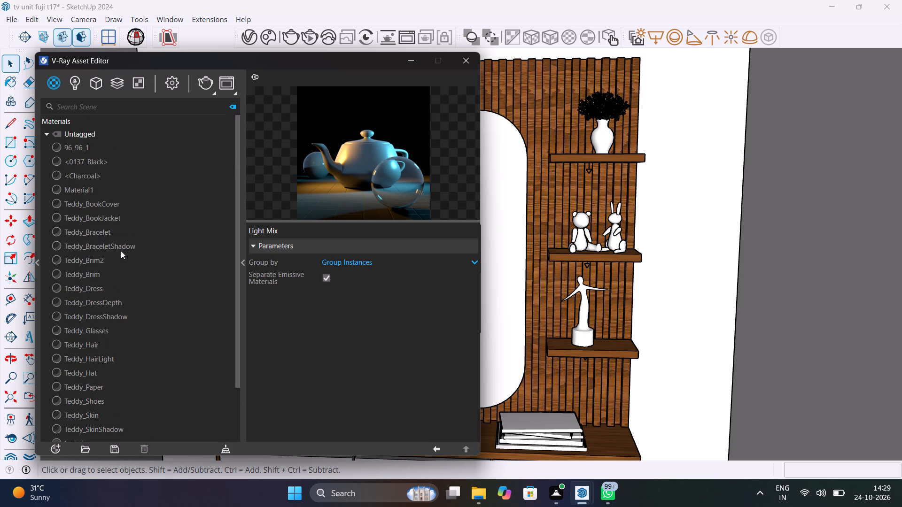
scroll(121, 251, down, 5)
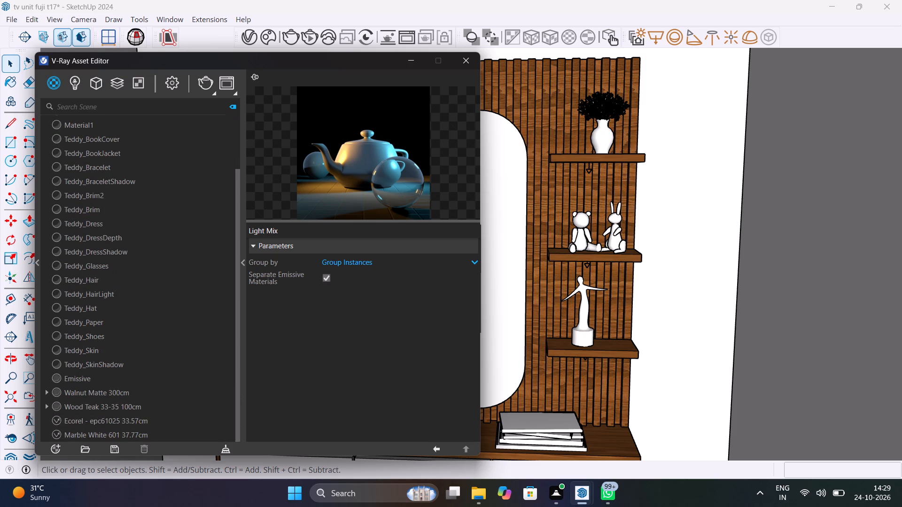
Delete the existing Light Mix render element from the scene permanently.
click(119, 90)
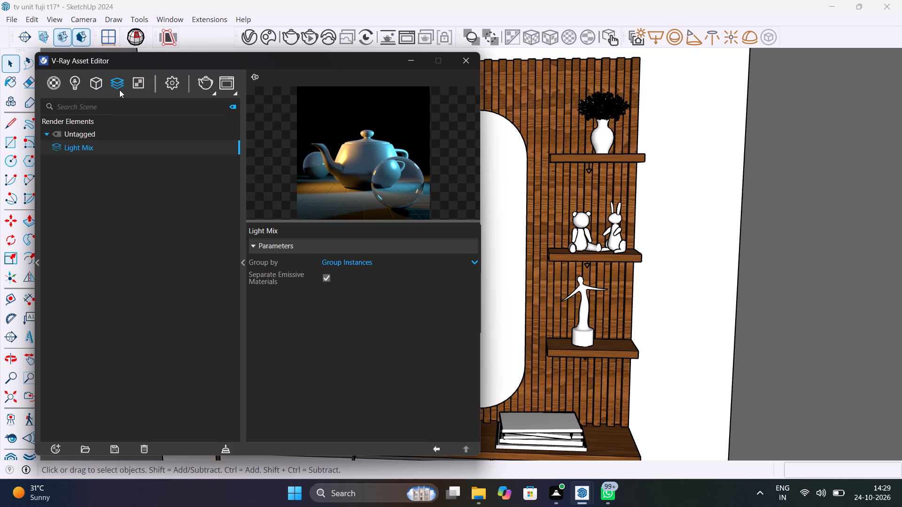
right_click(148, 147)
right_click(148, 146)
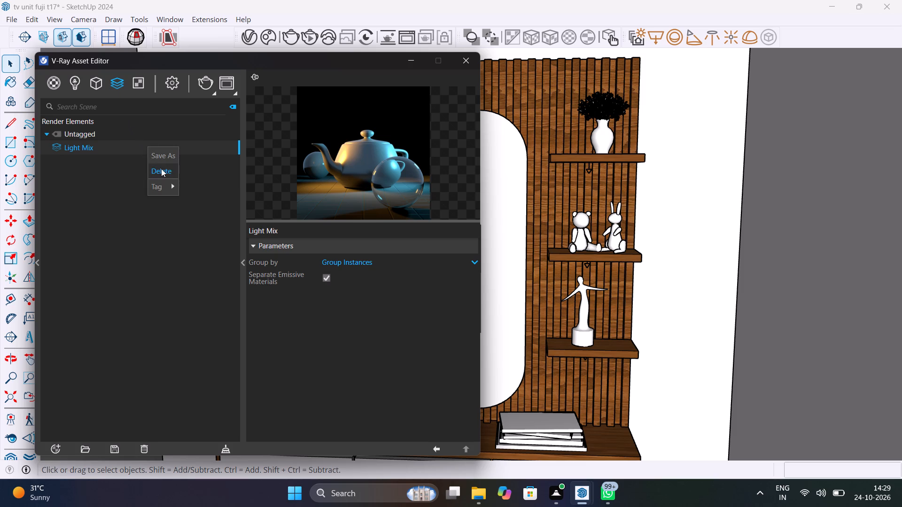
click(163, 168)
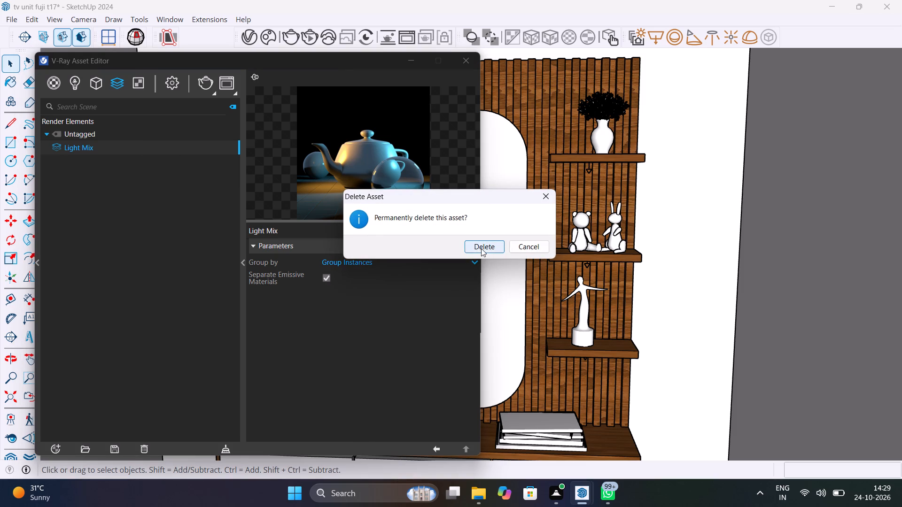
click(481, 248)
Add a new Light Mix render element to the scene.
click(123, 85)
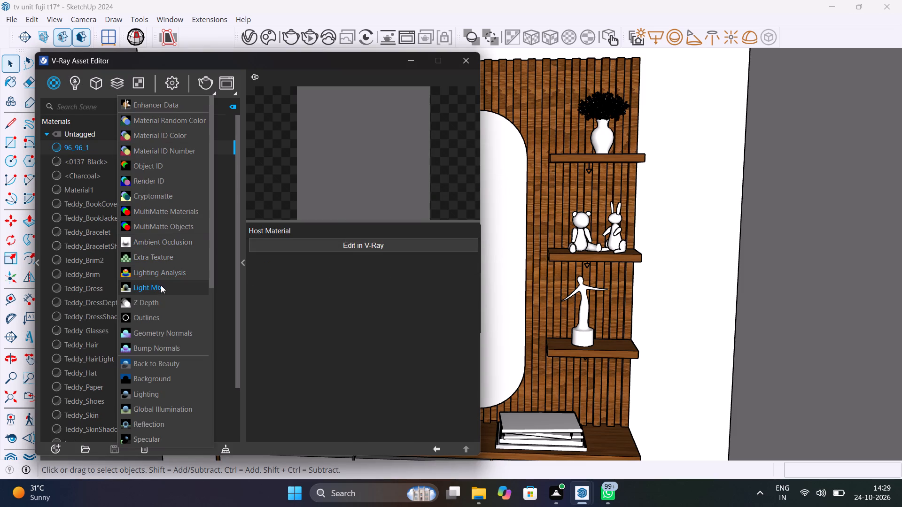
click(161, 285)
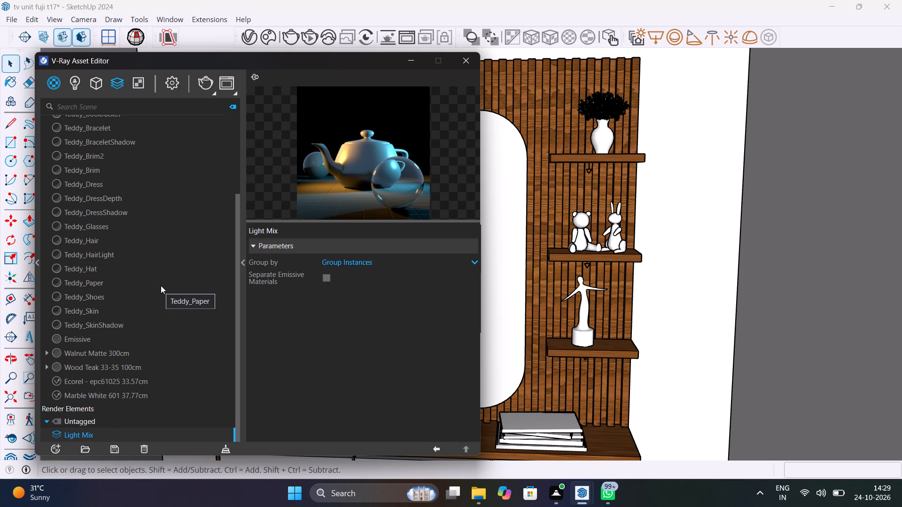
Render the close view of the TV unit and look over the image in the frame buffer.
click(203, 80)
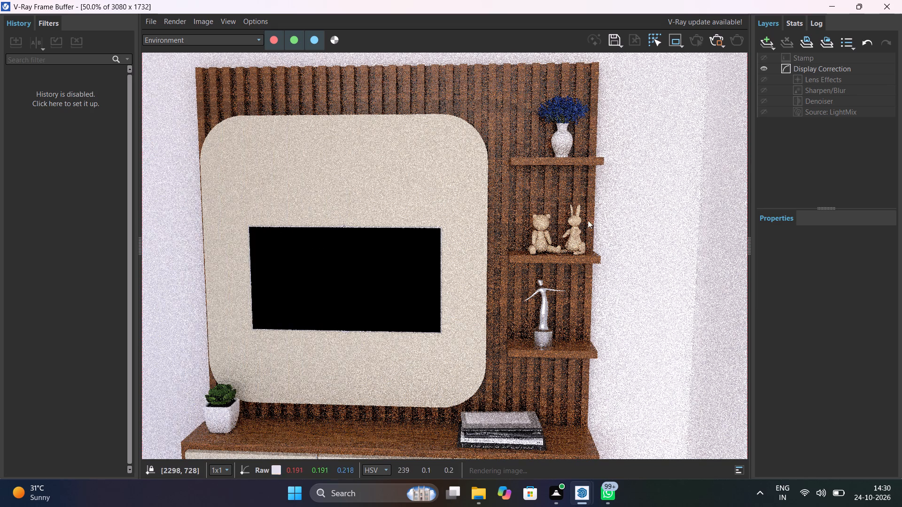
scroll(544, 263, down, 2)
scroll(529, 289, up, 1)
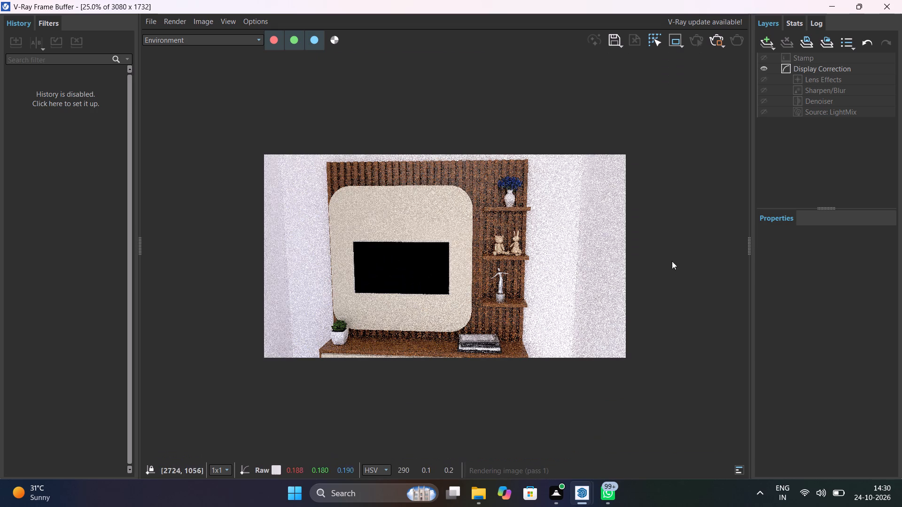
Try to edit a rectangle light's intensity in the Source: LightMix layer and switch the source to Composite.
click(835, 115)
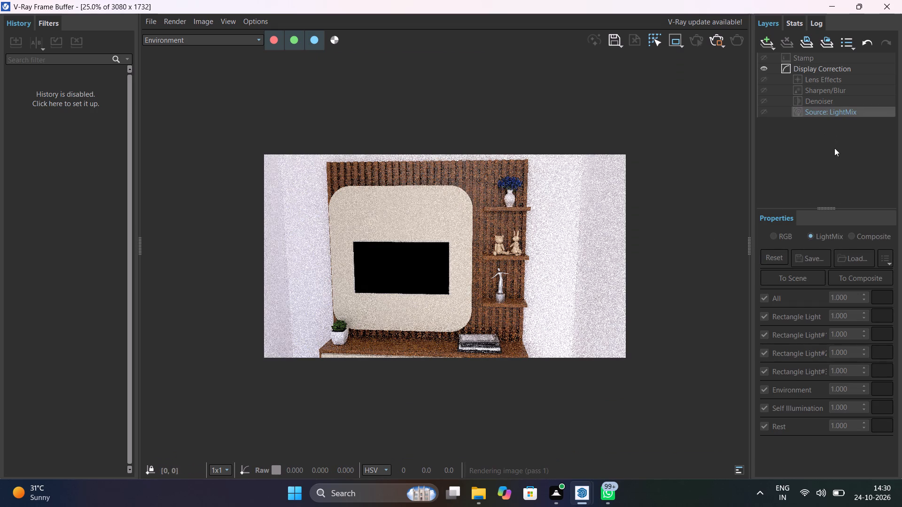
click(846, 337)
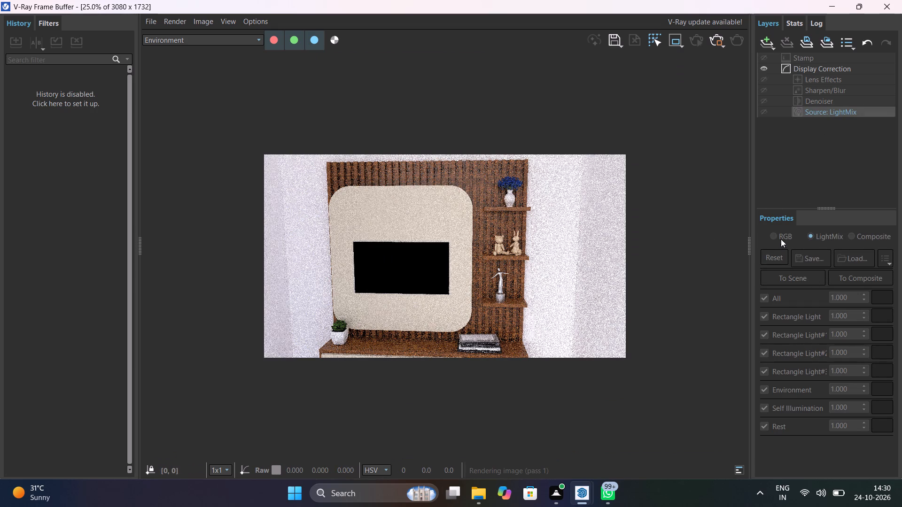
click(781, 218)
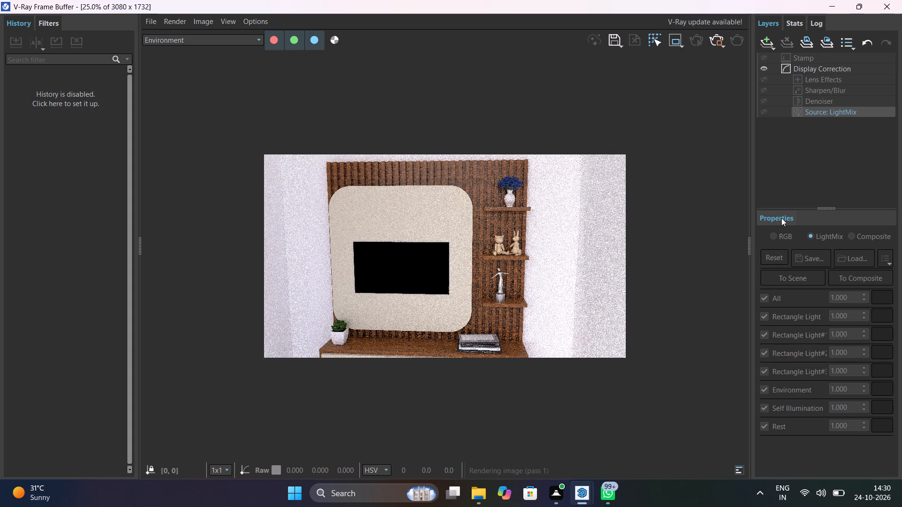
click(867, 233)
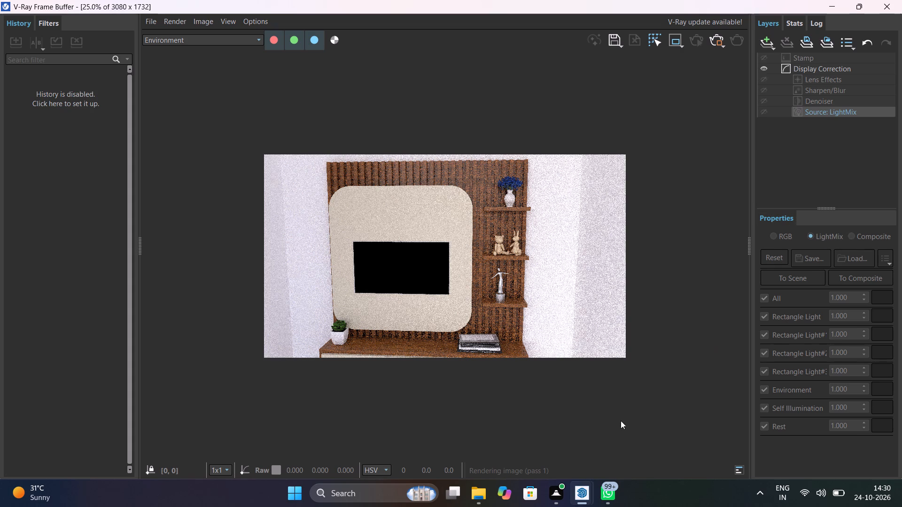
Stop the render and close the frame buffer and the V-Ray Asset Editor.
click(713, 40)
click(891, 7)
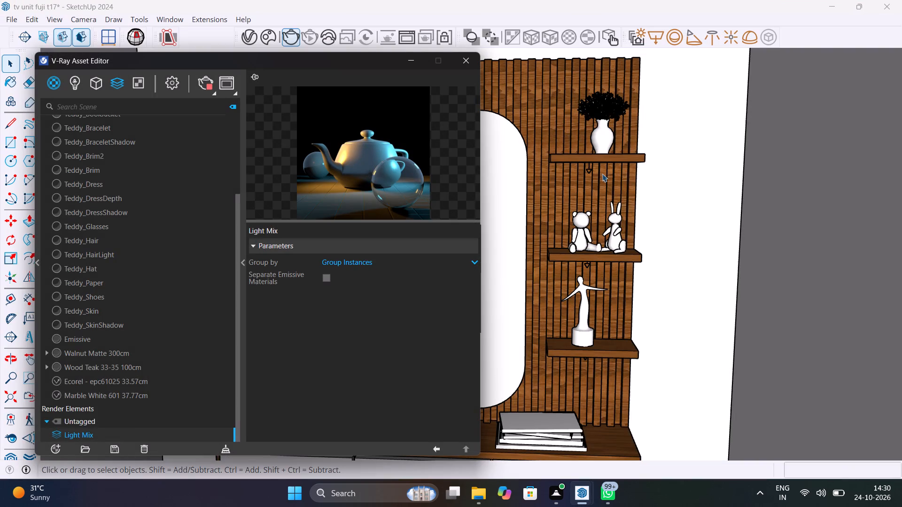
click(471, 59)
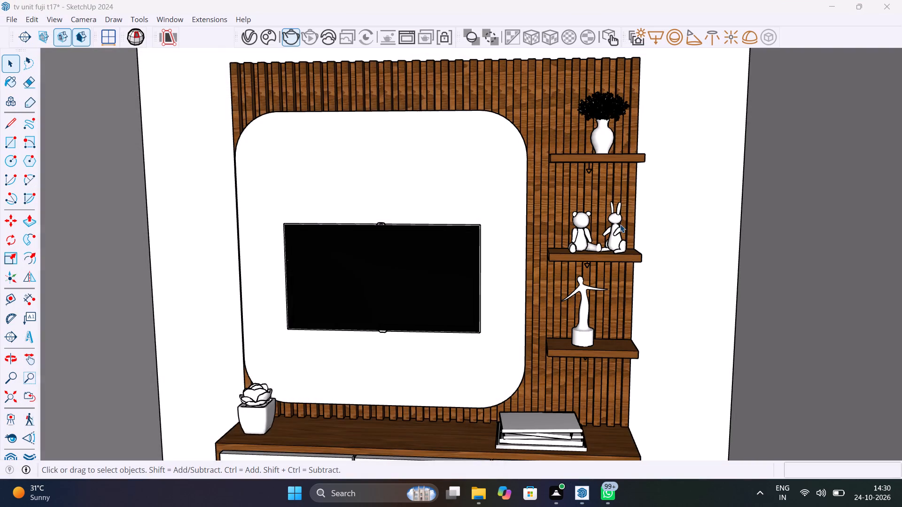
Save the model with the whole room in view and nothing selected.
scroll(620, 224, down, 10)
scroll(666, 235, down, 4)
click(824, 243)
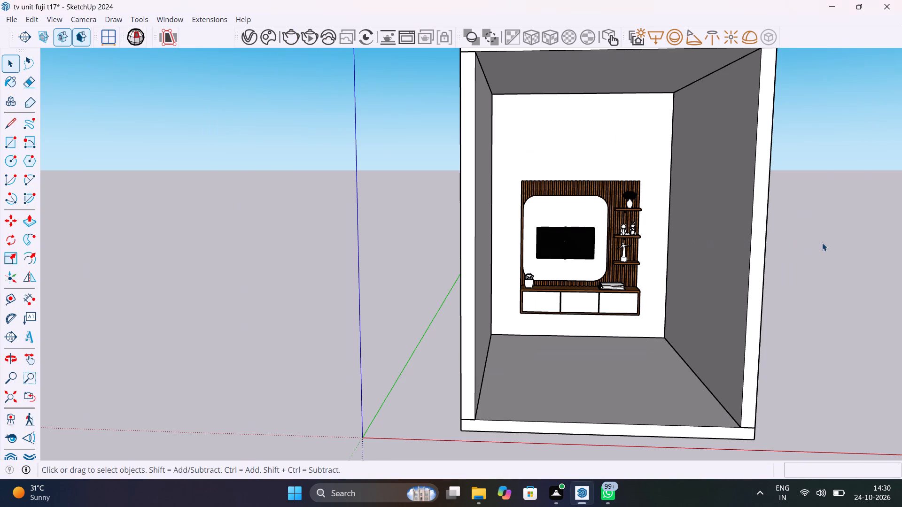
key(ctrl+s)
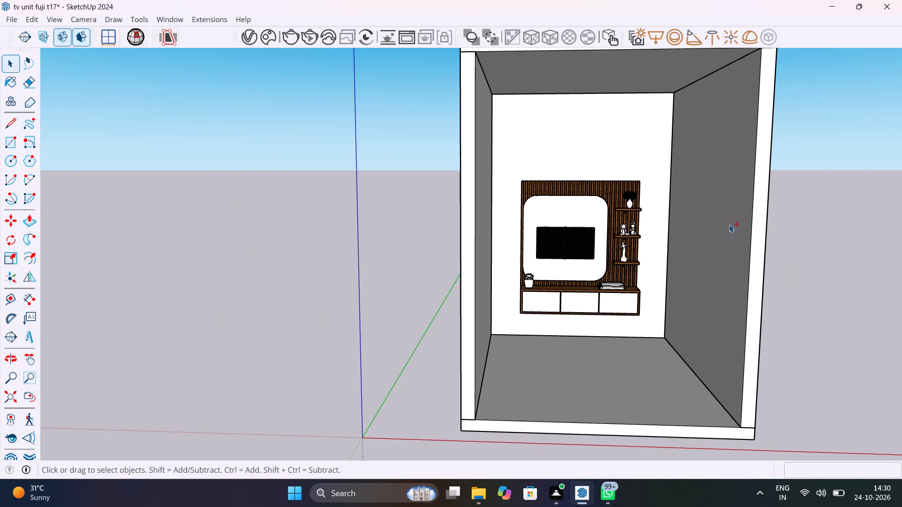
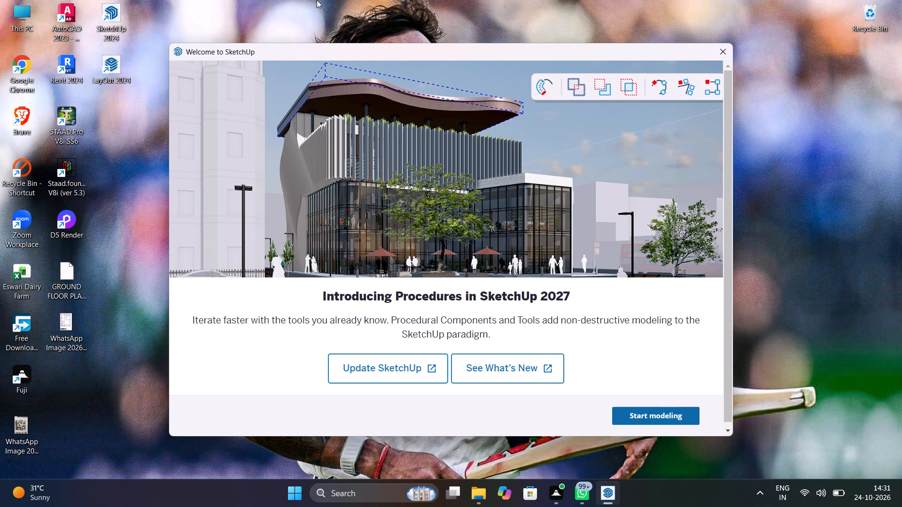
Continue past the SketchUp 2027 announcement to the home page with the recent files.
click(671, 419)
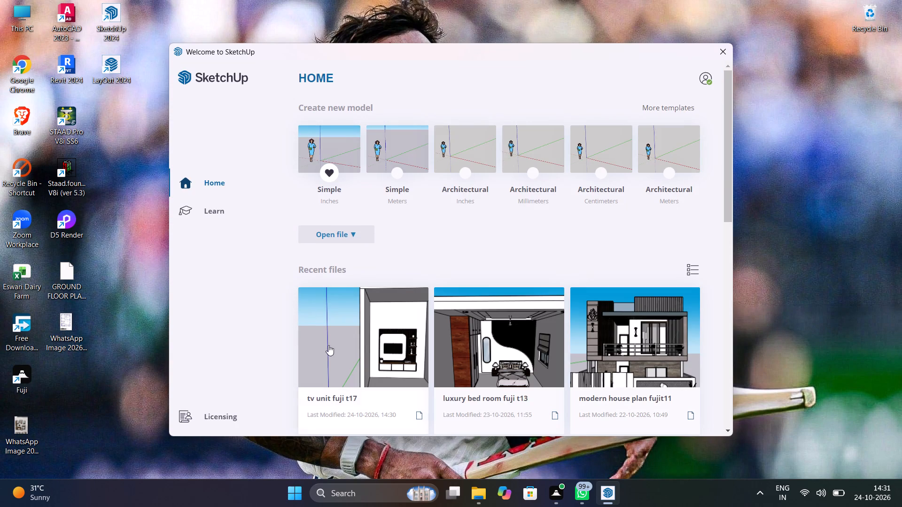
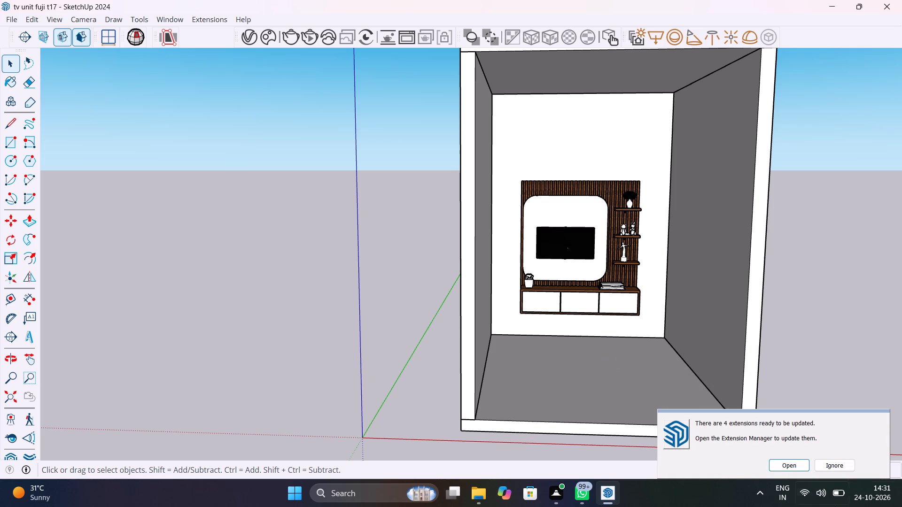
Ignore the available extension updates.
click(843, 463)
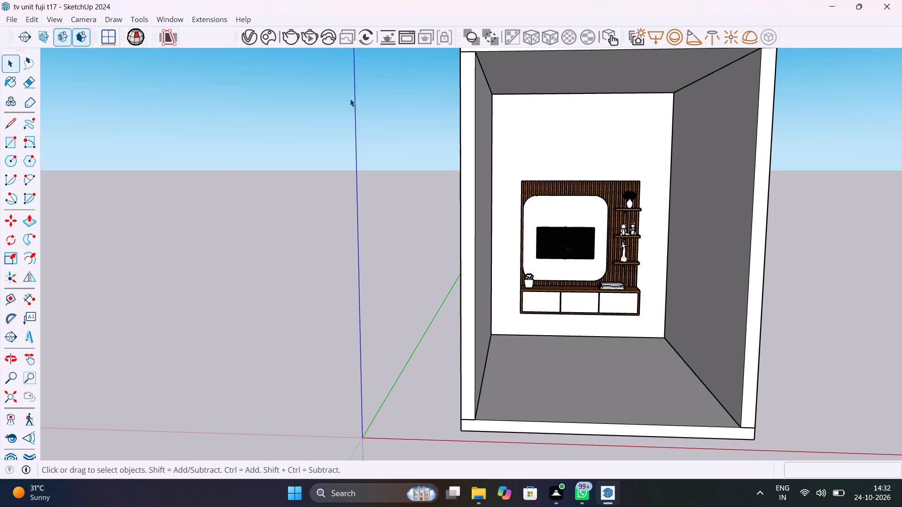
Open the V-Ray Asset Editor.
click(251, 32)
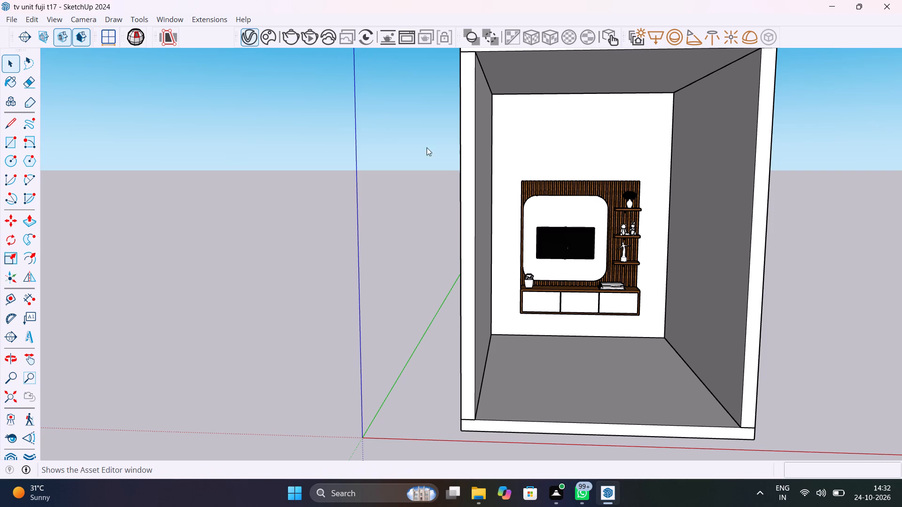
Save the TV unit model with a closer view into the room.
scroll(568, 239, up, 3)
scroll(568, 239, down, 4)
scroll(568, 239, up, 3)
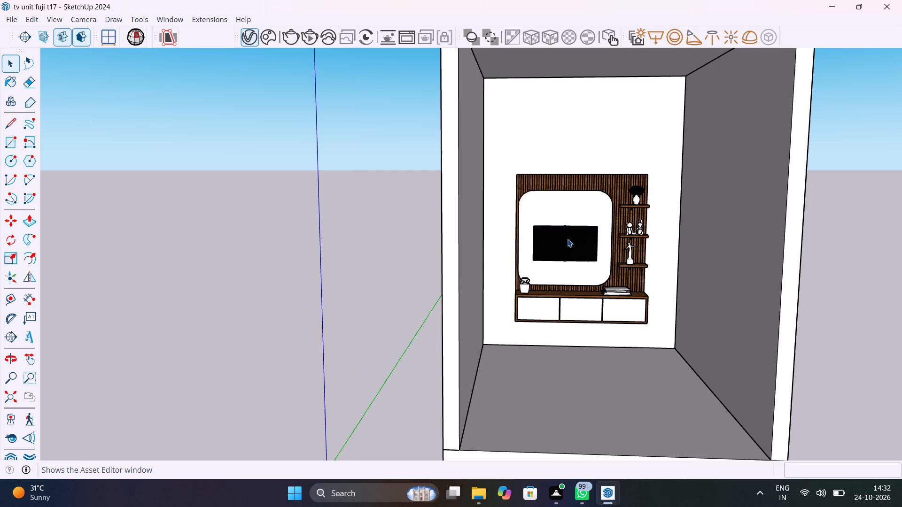
scroll(568, 239, down, 3)
scroll(568, 239, up, 5)
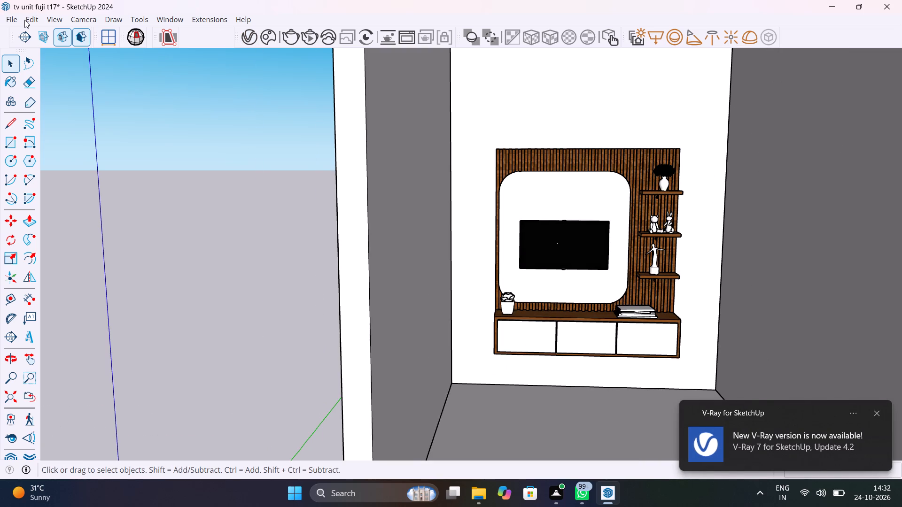
key(ctrl+s)
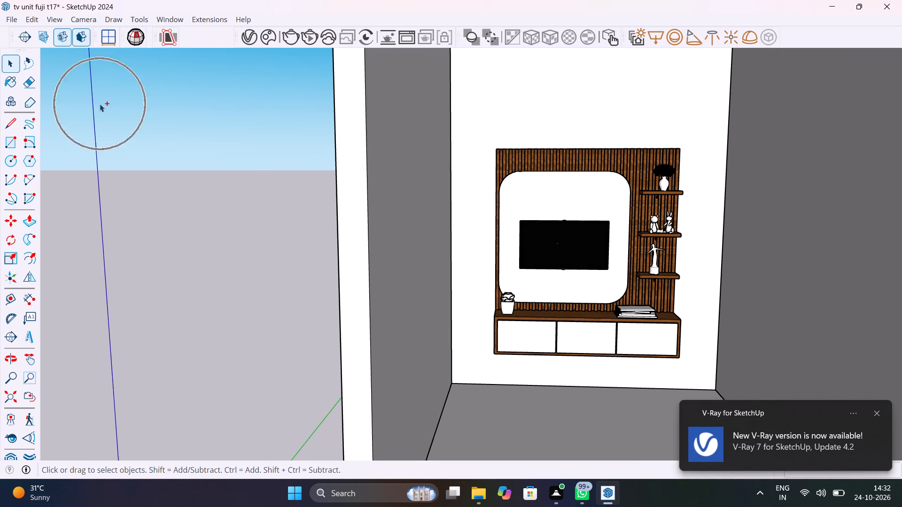
Add a scene to the TV unit model.
click(31, 20)
click(50, 17)
click(50, 18)
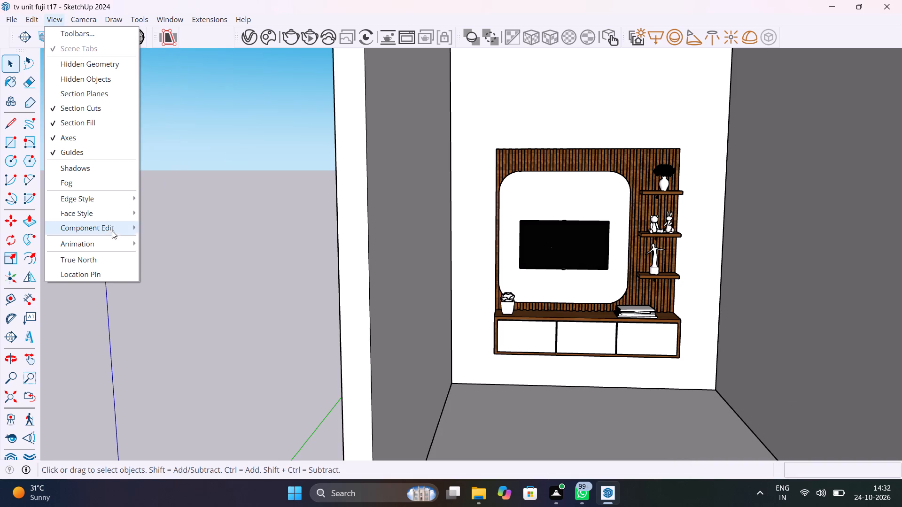
click(113, 242)
click(163, 242)
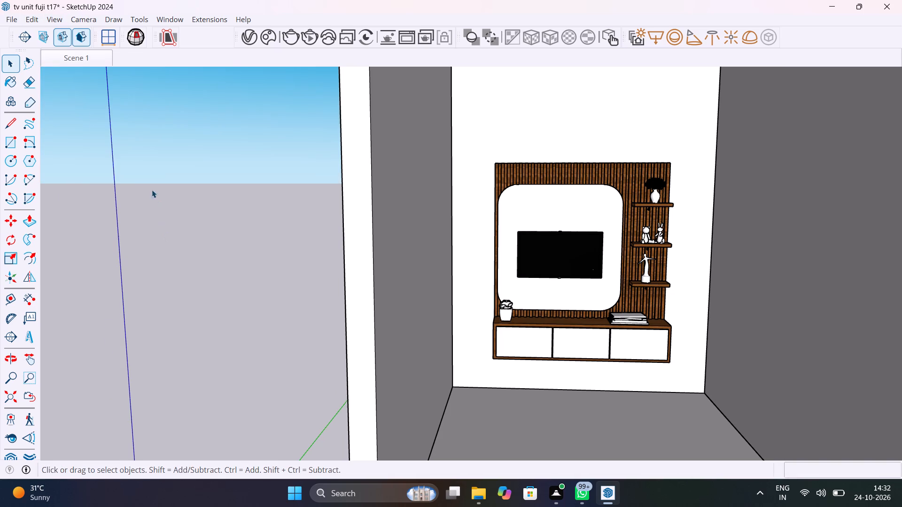
Frame the TV unit frontally inside the room and update the scene with this camera view.
drag(460, 52, 223, 214)
scroll(560, 274, up, 3)
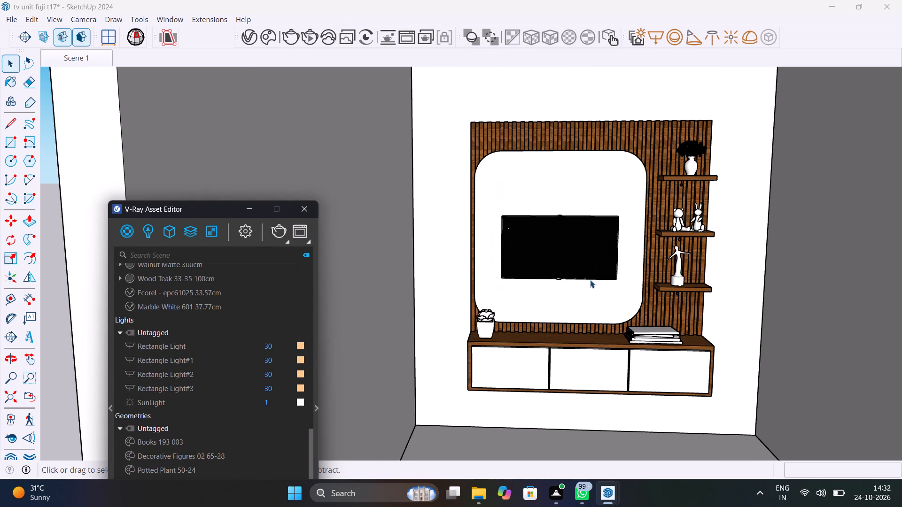
shift+middle_drag(544, 314, 494, 273)
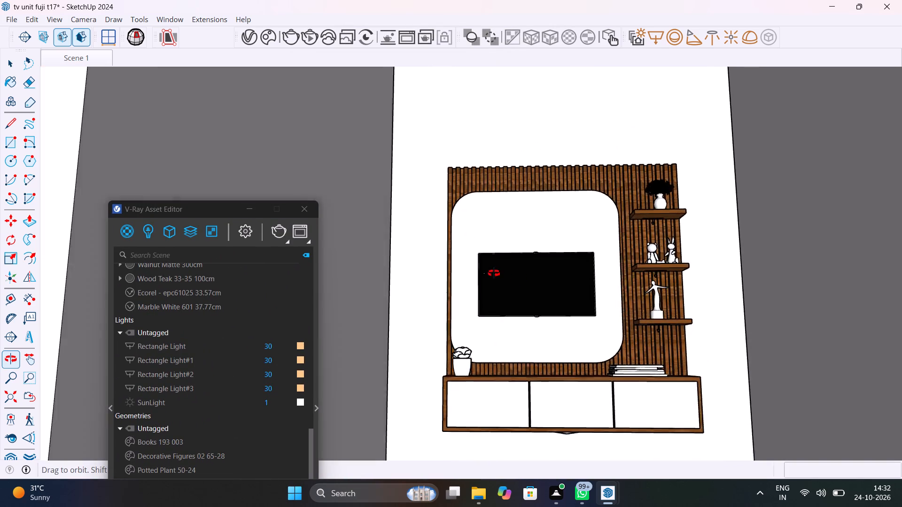
shift+middle_drag(494, 273, 507, 323)
scroll(480, 284, down, 1)
shift+middle_drag(623, 343, 599, 297)
scroll(578, 316, up, 2)
shift+middle_drag(588, 320, 655, 357)
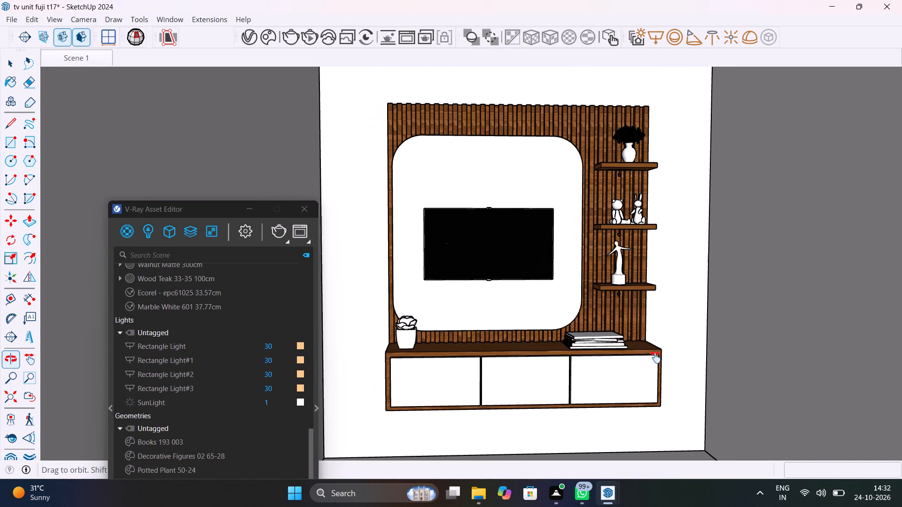
shift+middle_drag(655, 357, 643, 348)
right_click(92, 63)
right_click(92, 62)
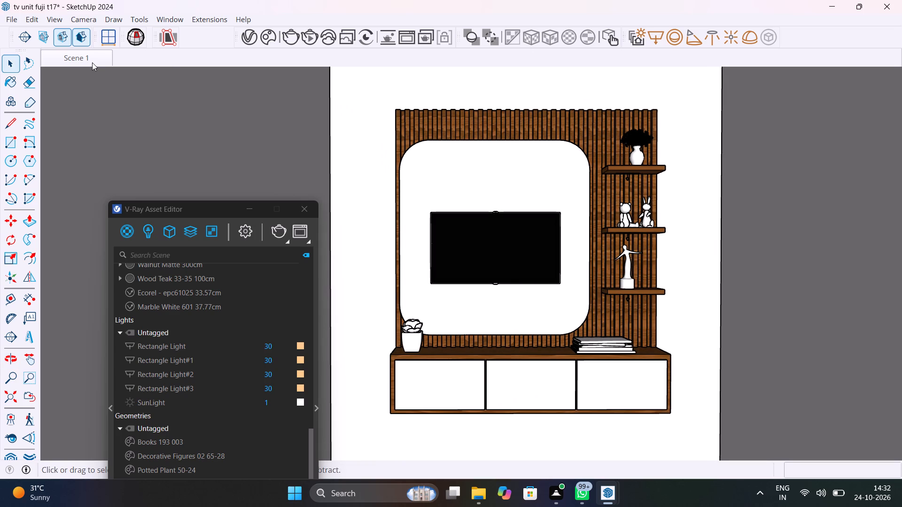
right_click(92, 62)
click(137, 116)
Change the view and recall the scene to check its stored camera framing.
scroll(193, 126, down, 18)
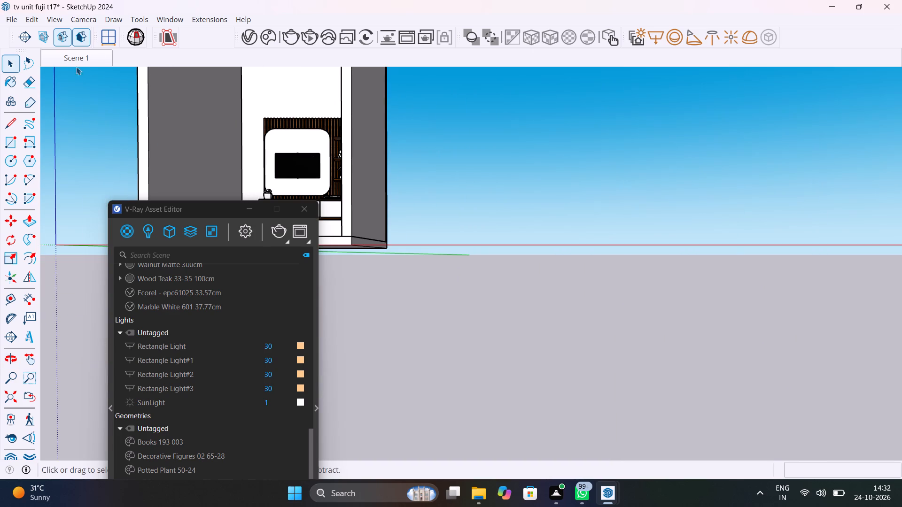
click(82, 58)
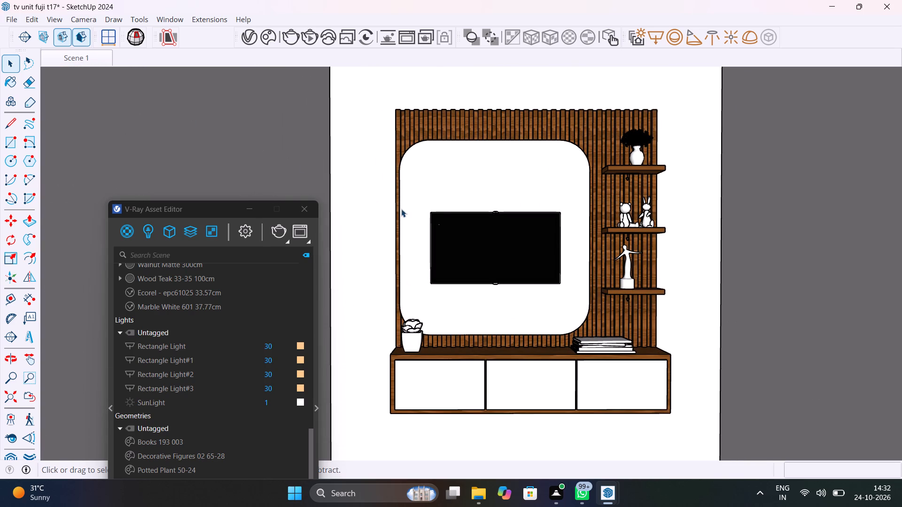
scroll(437, 215, down, 1)
click(93, 53)
Start a V-Ray render of the frontal TV unit scene.
drag(203, 207, 172, 70)
click(249, 97)
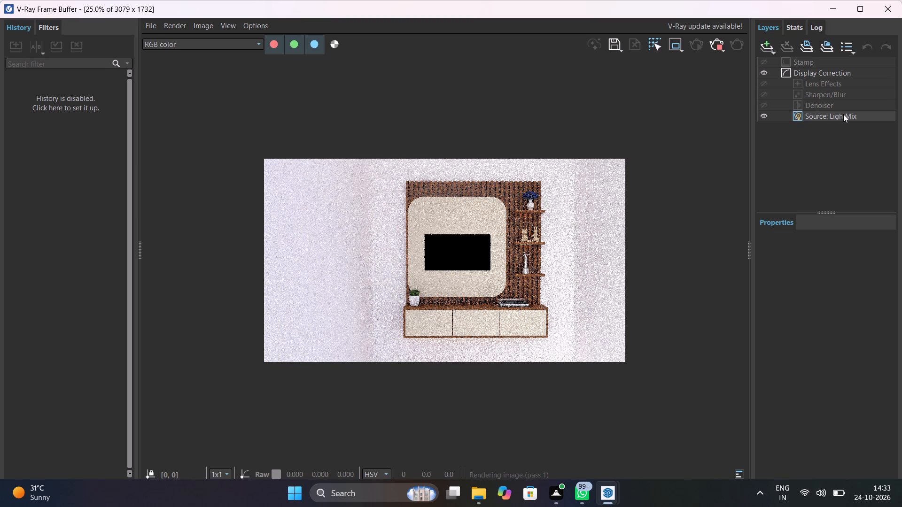
In the Light Mix layer, set Rectangle Light, Rectangle Light#1 and Rectangle Light#2 to an intensity of 10.
click(843, 114)
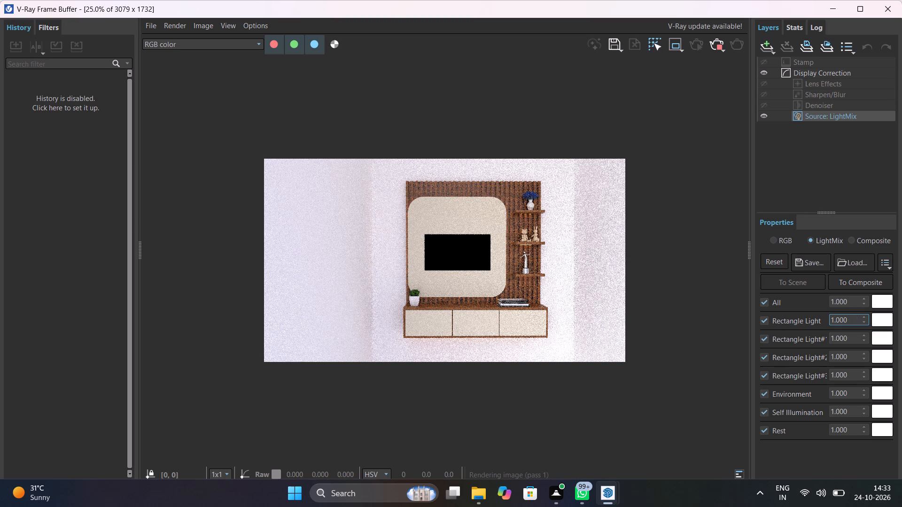
drag(852, 321, 801, 320)
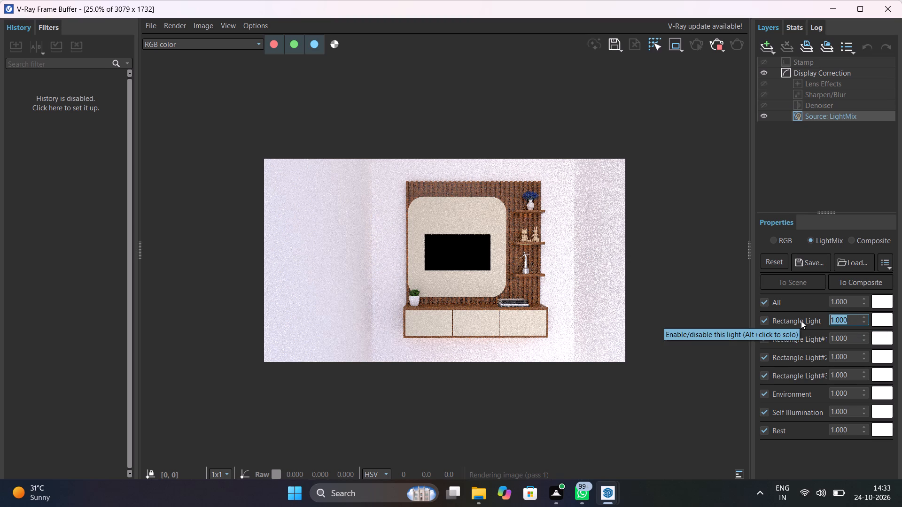
text(10)
key(Return)
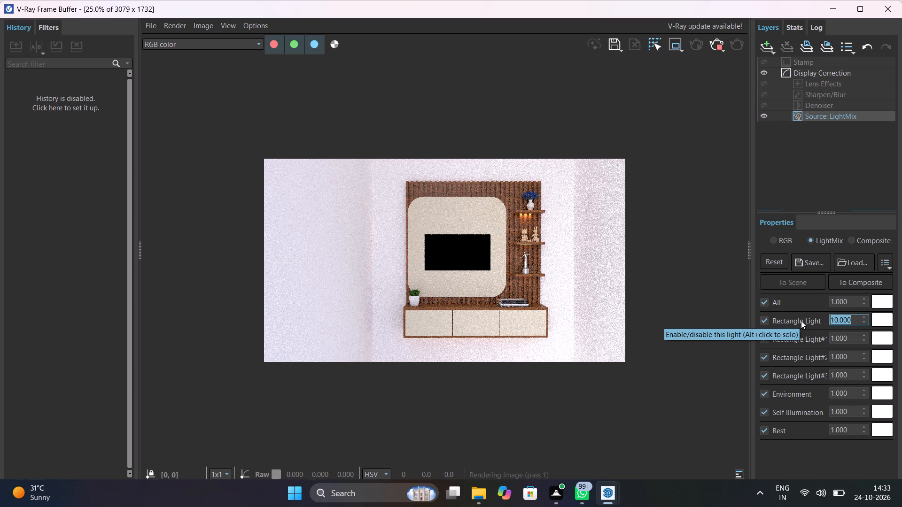
drag(853, 337, 822, 340)
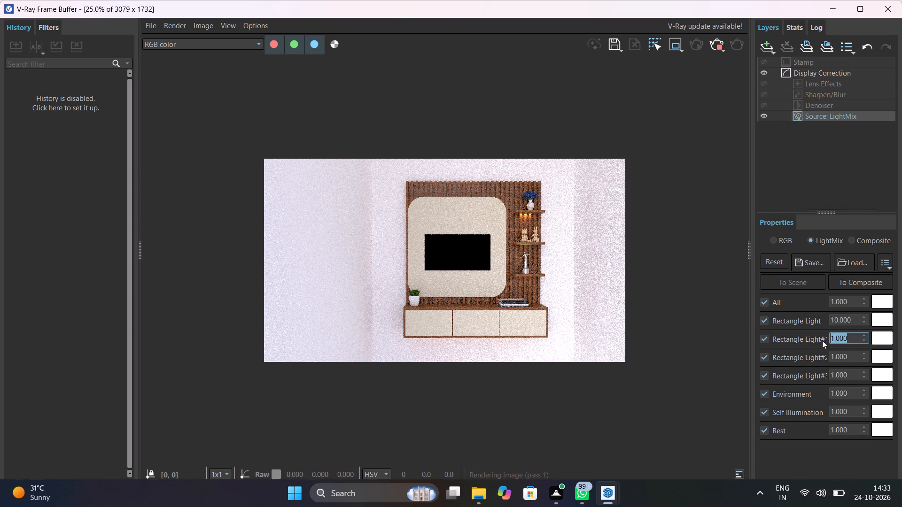
text(10)
key(Return)
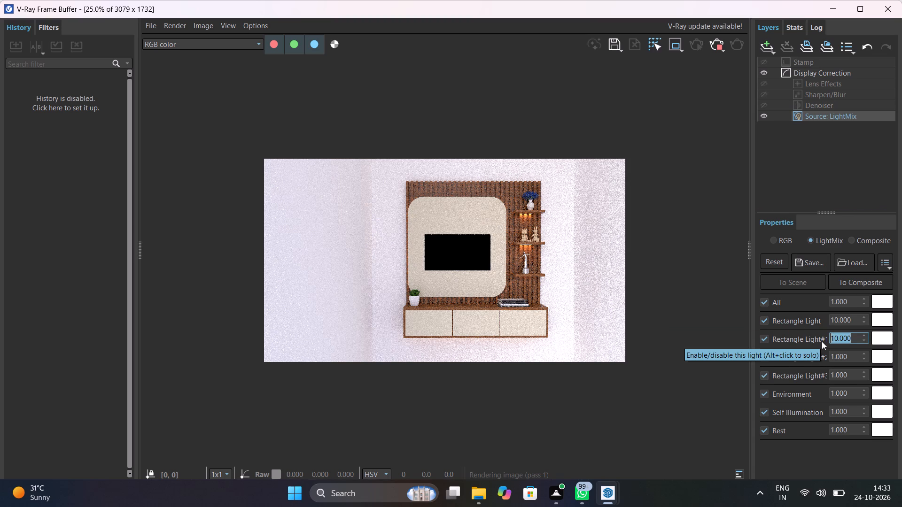
drag(848, 359, 835, 360)
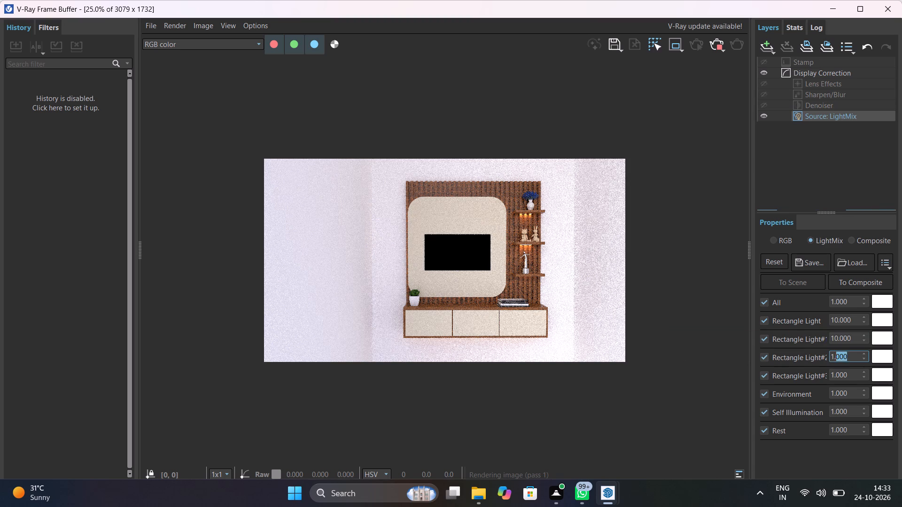
drag(835, 360, 827, 360)
text(10)
key(Return)
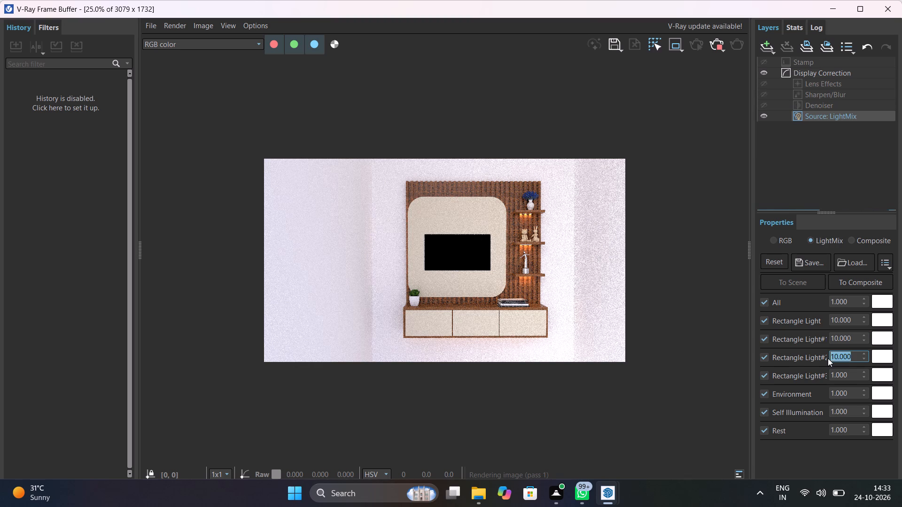
Set the Light Mix intensity of Rectangle Light#3 to 10.
drag(849, 371, 818, 378)
key(BackSpace)
key(BackSpace)
key(BackSpace)
key(BackSpace)
key(BackSpace)
key(BackSpace)
key(BackSpace)
key(BackSpace)
key(BackSpace)
key(BackSpace)
key(BackSpace)
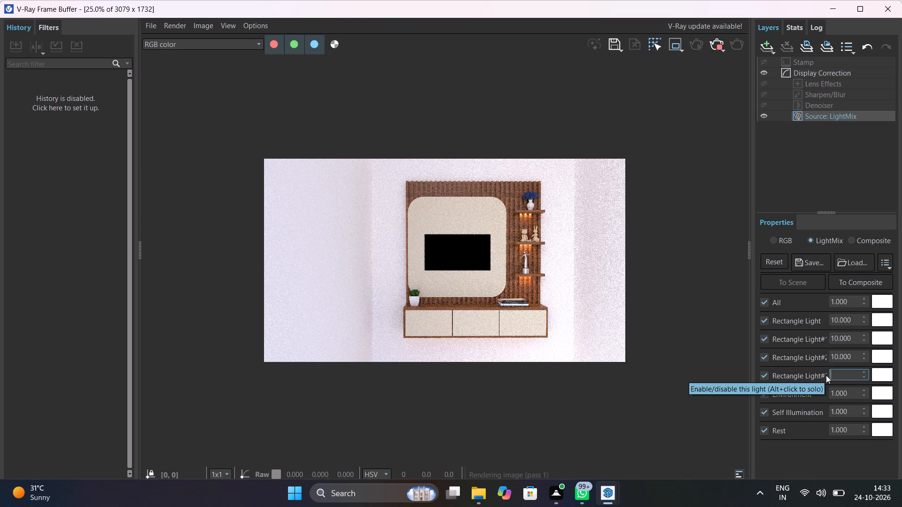
text(10)
key(Return)
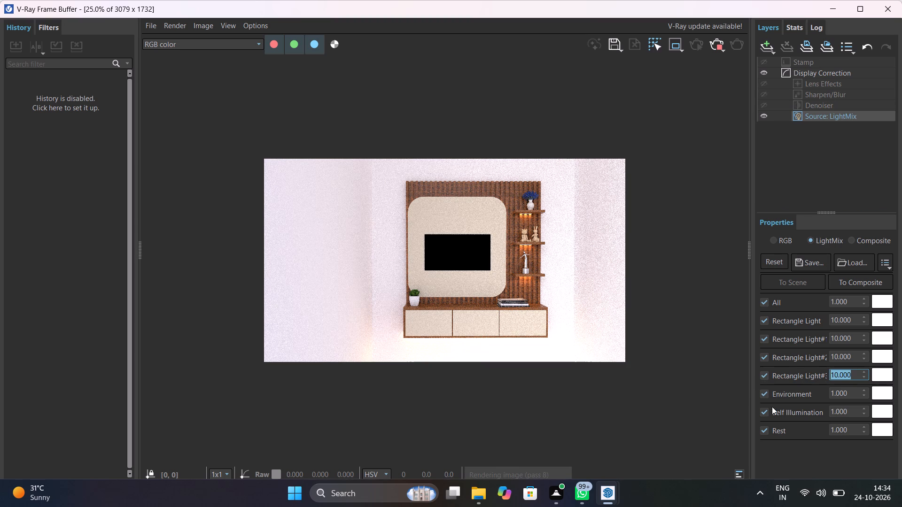
Switch the Environment and Self Illumination contributions off and back on to compare their effect on the render.
click(762, 391)
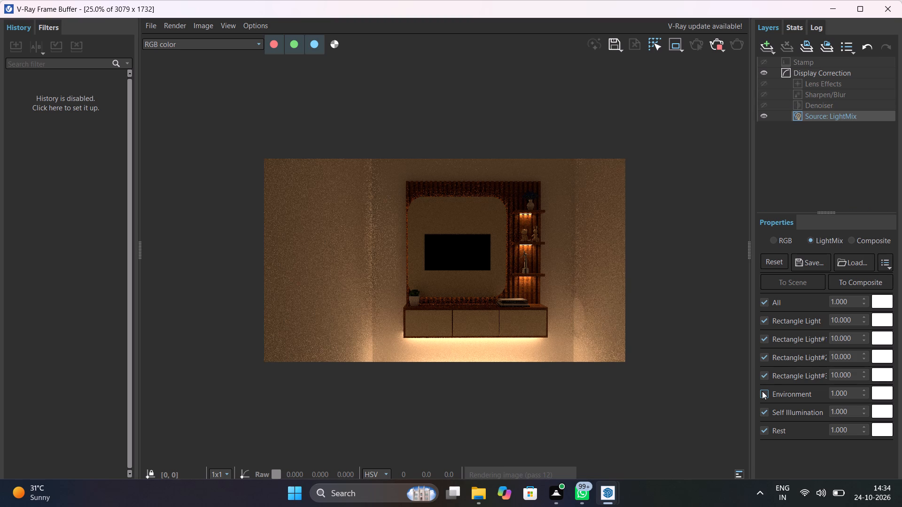
click(762, 391)
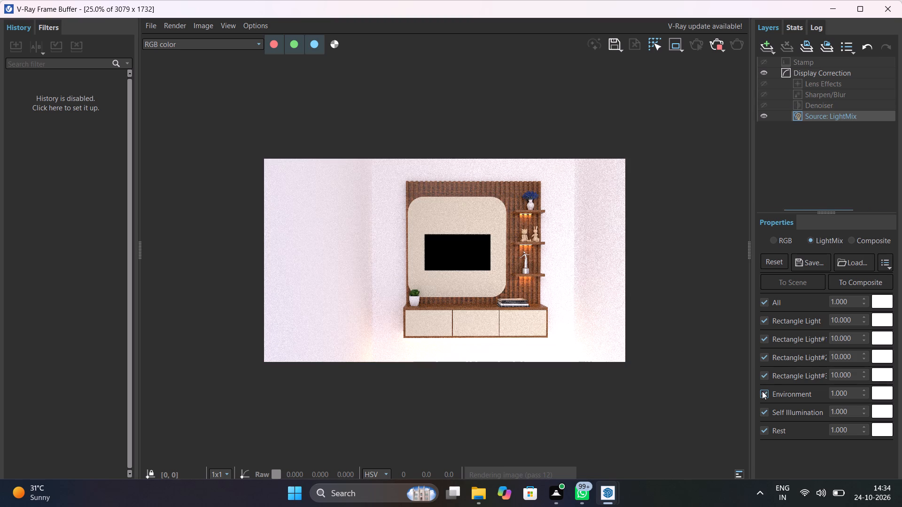
click(764, 413)
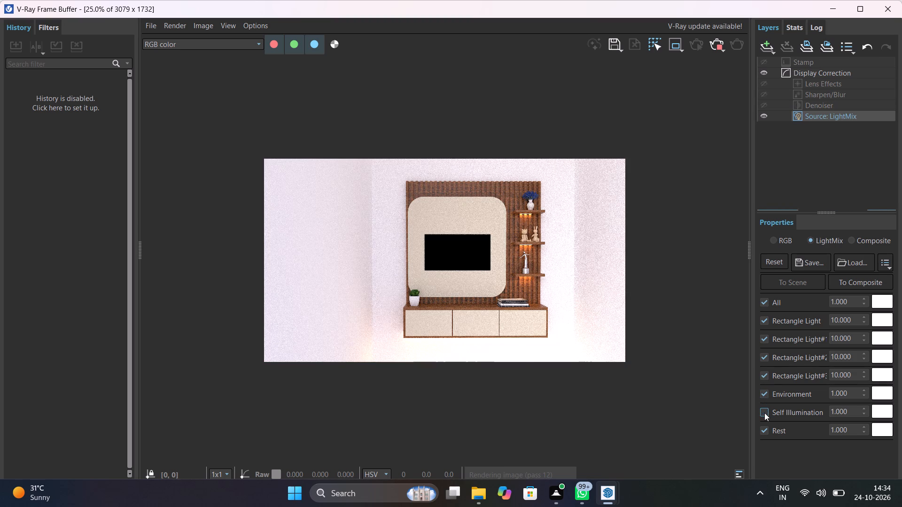
click(764, 413)
click(764, 413)
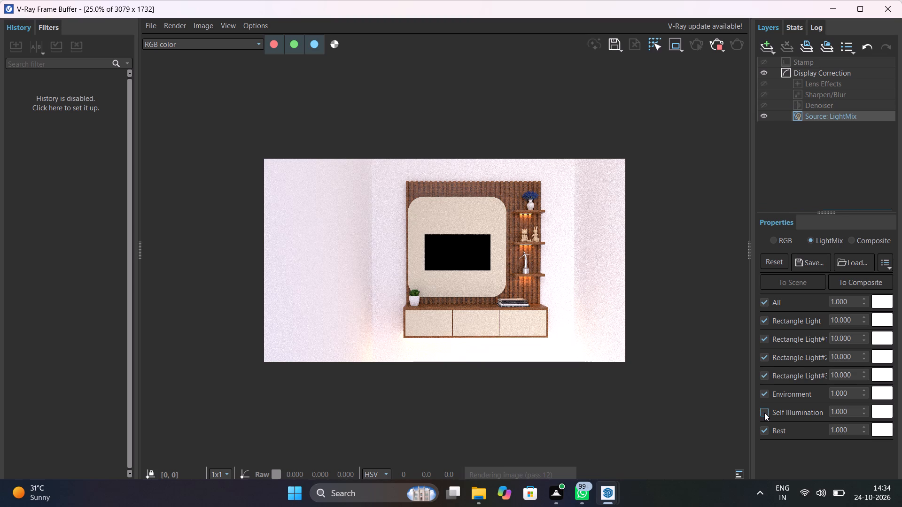
click(764, 413)
Set the Light Mix intensity of Self Illumination to 50.
drag(853, 412, 853, 412)
drag(853, 412, 805, 413)
text(50)
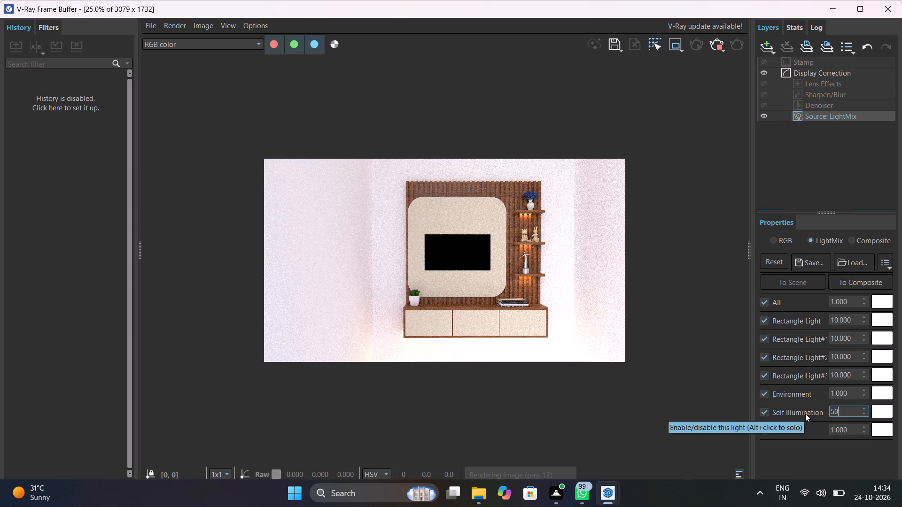
key(Return)
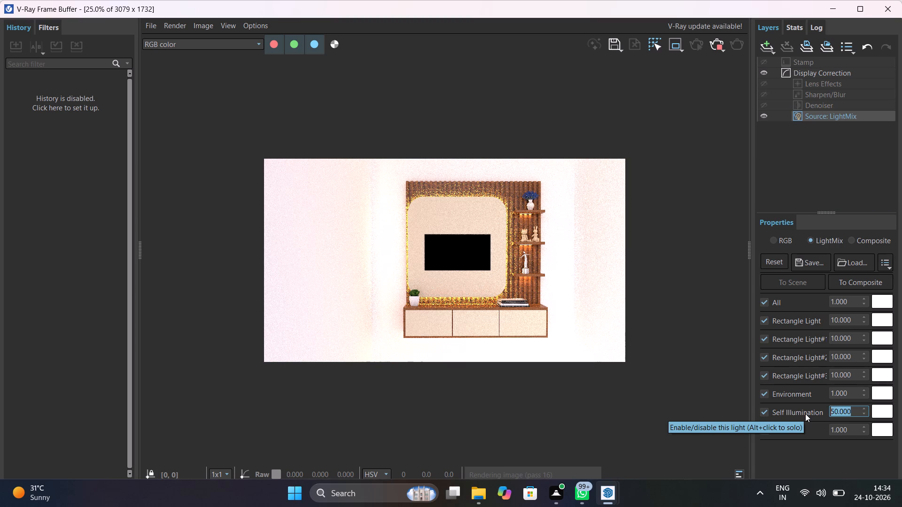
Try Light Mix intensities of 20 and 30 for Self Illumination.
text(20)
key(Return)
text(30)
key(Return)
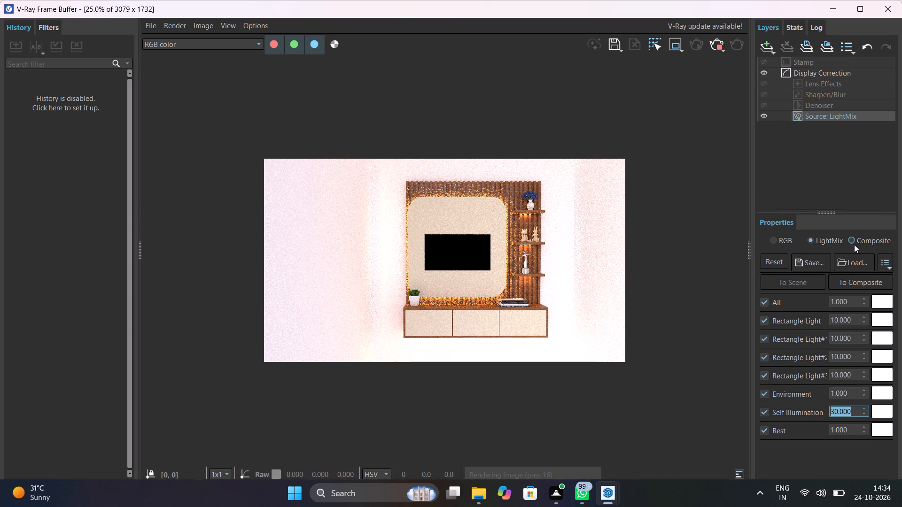
Lower the Display Correction exposure to about 0.62 and inspect the TV unit in the render up close.
click(847, 69)
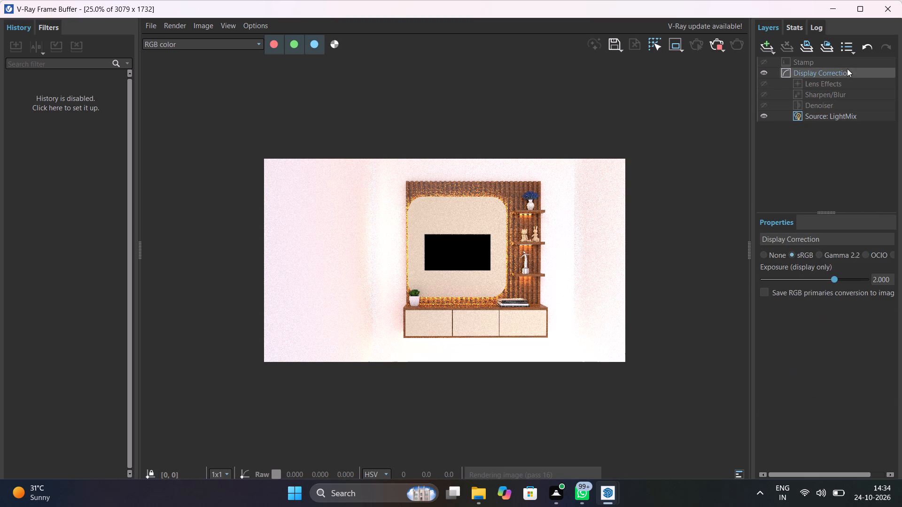
click(821, 280)
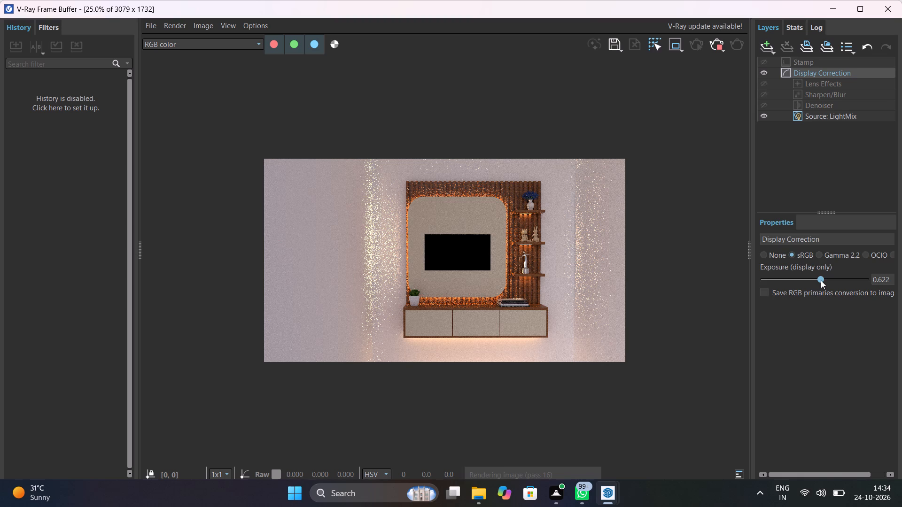
scroll(502, 276, up, 2)
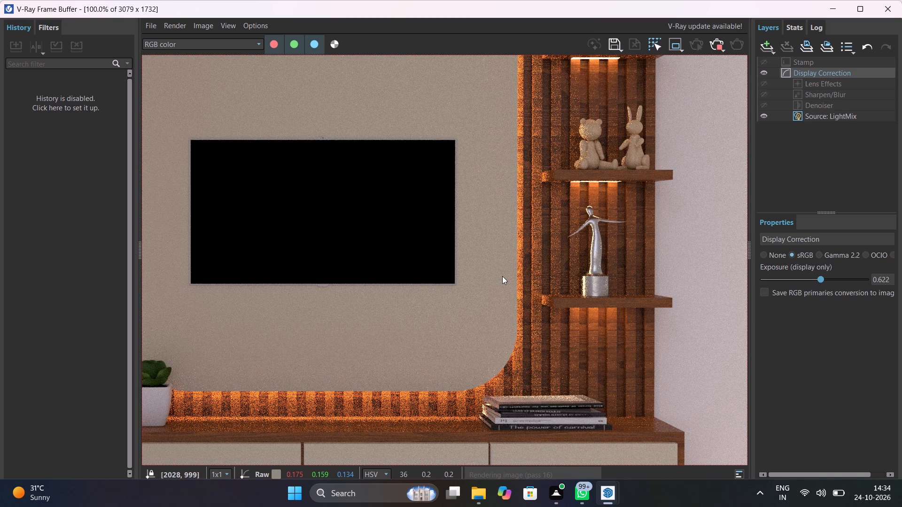
scroll(502, 276, down, 1)
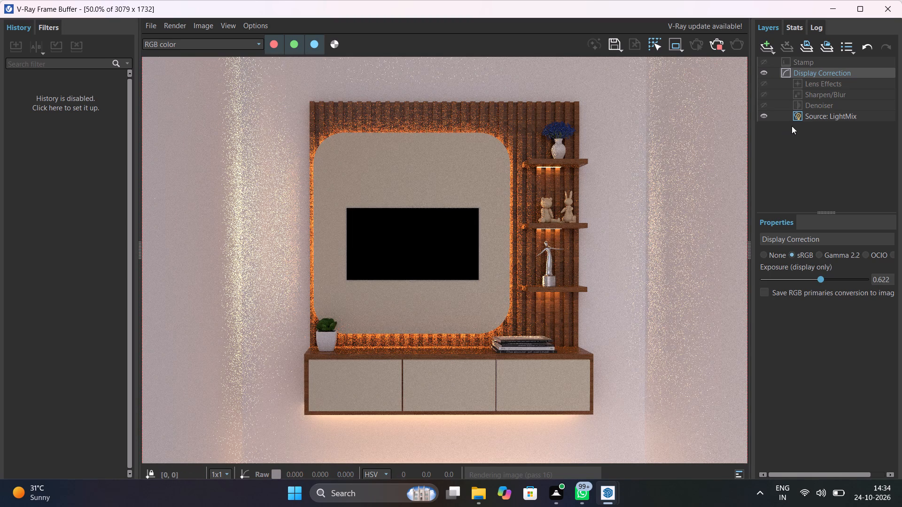
In the Light Mix layer, try an Environment intensity of 2, then settle on 1.5.
click(835, 116)
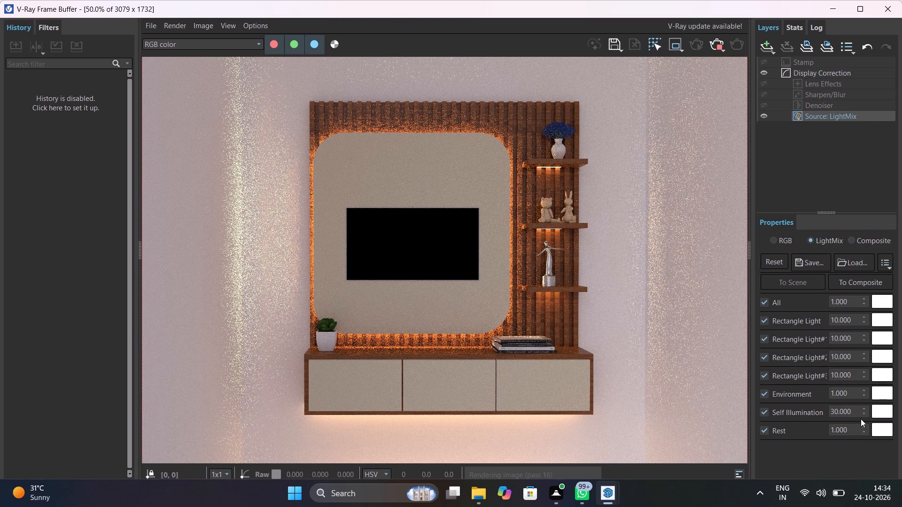
drag(856, 397, 830, 398)
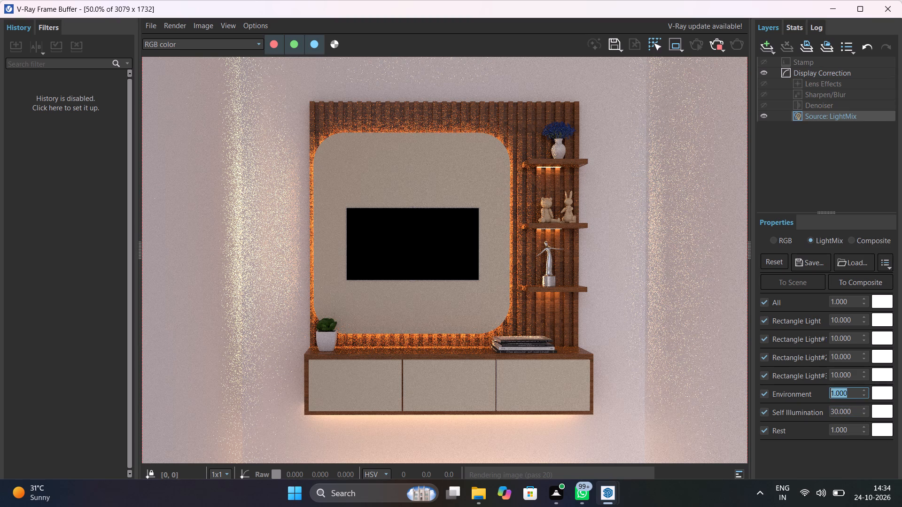
drag(830, 398, 827, 398)
key(2)
key(Return)
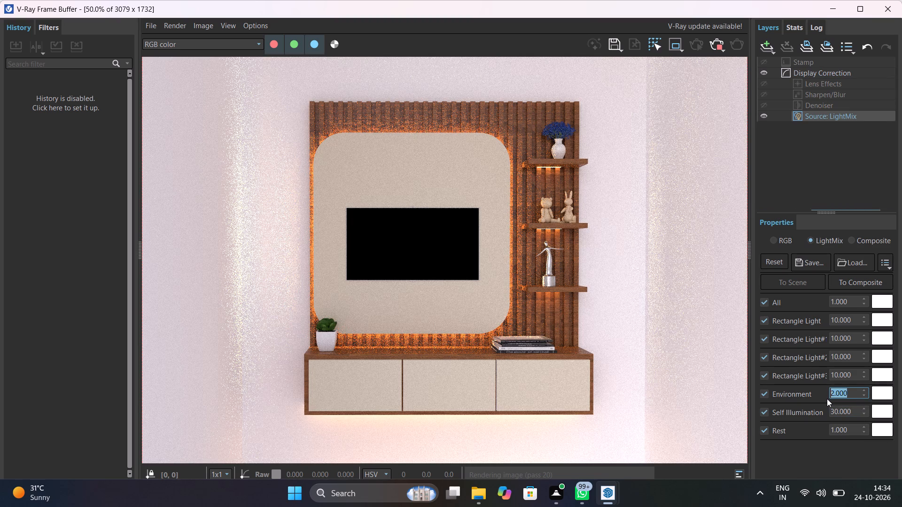
text(1.5)
key(Return)
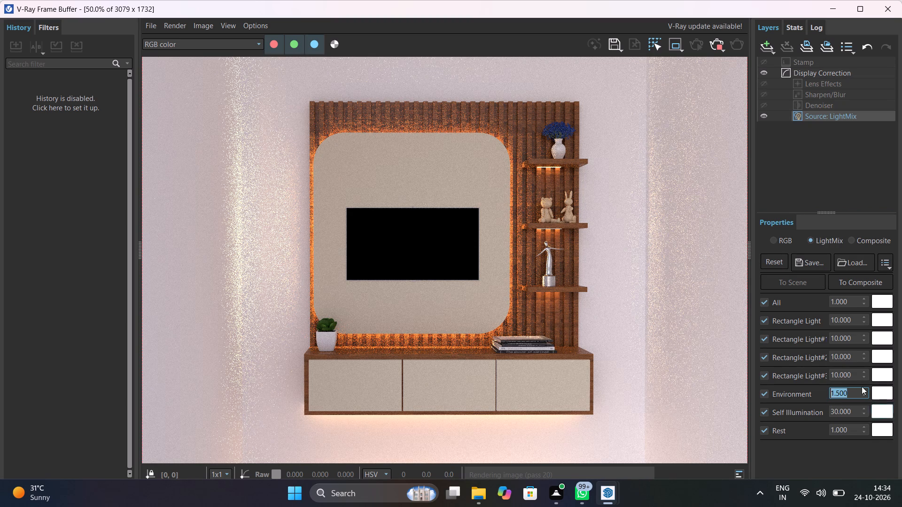
Try Light Mix intensities of 5, 6 and 7 for Rectangle Light#3, then settle on 8.
drag(854, 375, 771, 376)
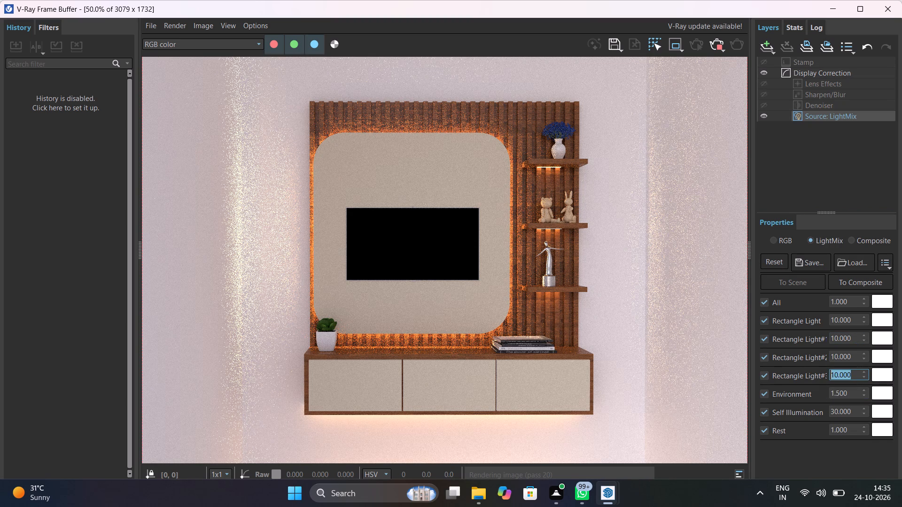
drag(771, 376, 765, 376)
key(5)
key(Return)
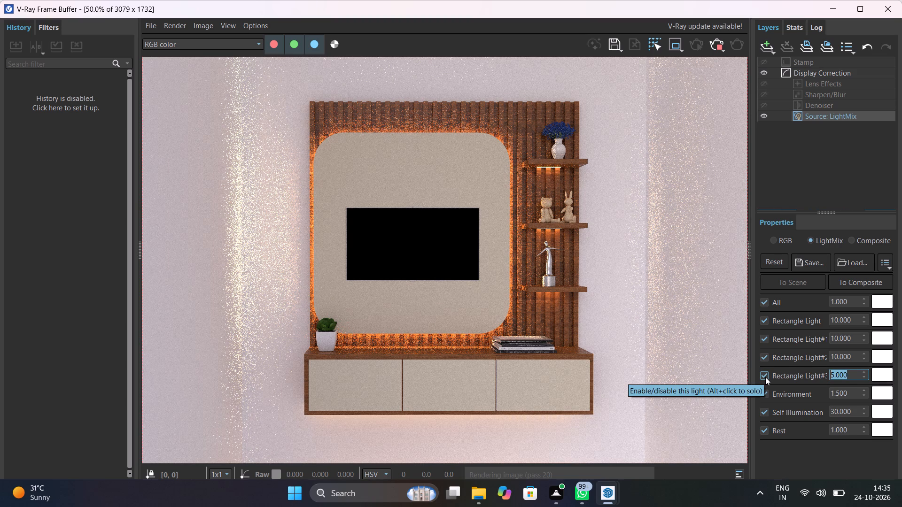
key(6)
key(Return)
key(7)
key(Return)
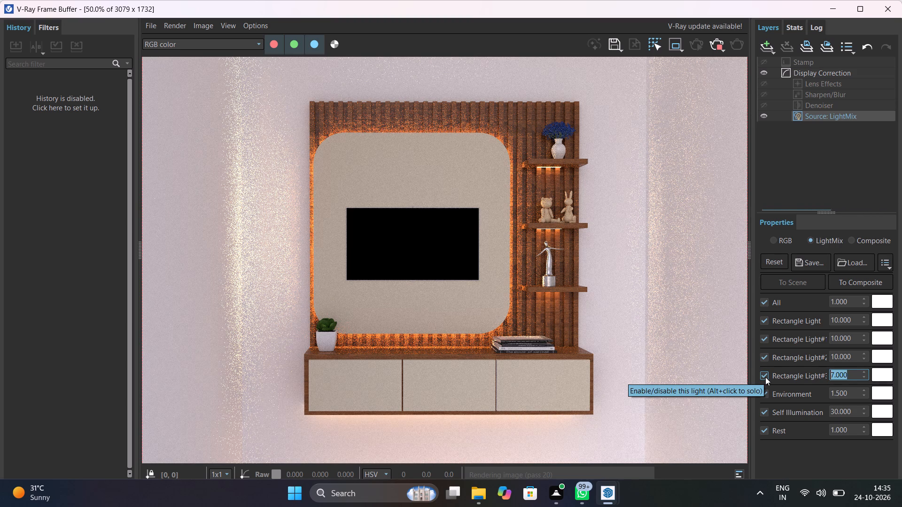
key(8)
key(Return)
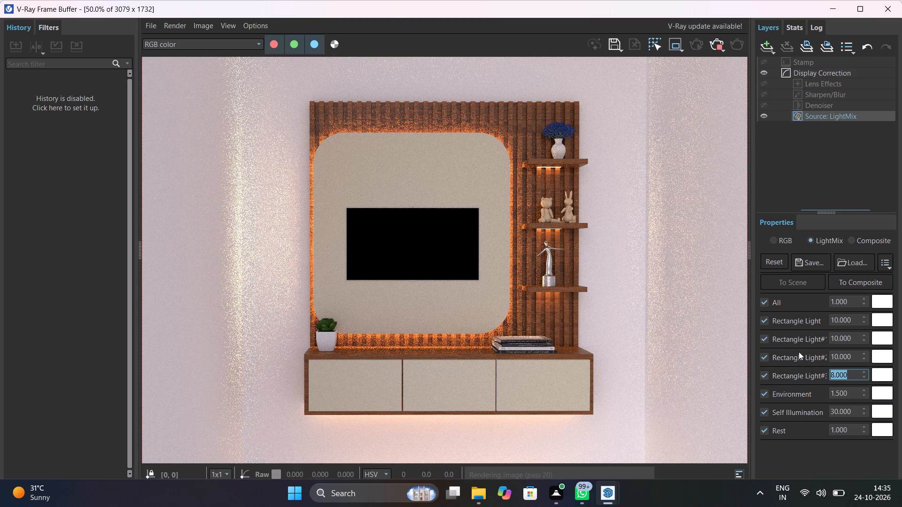
Switch the Self Illumination contribution off and back on to compare its effect on the render.
click(762, 412)
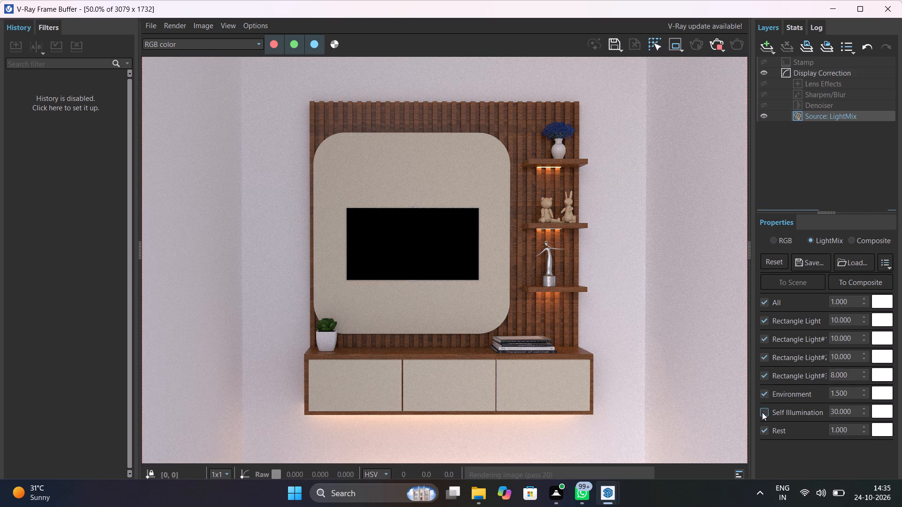
click(762, 412)
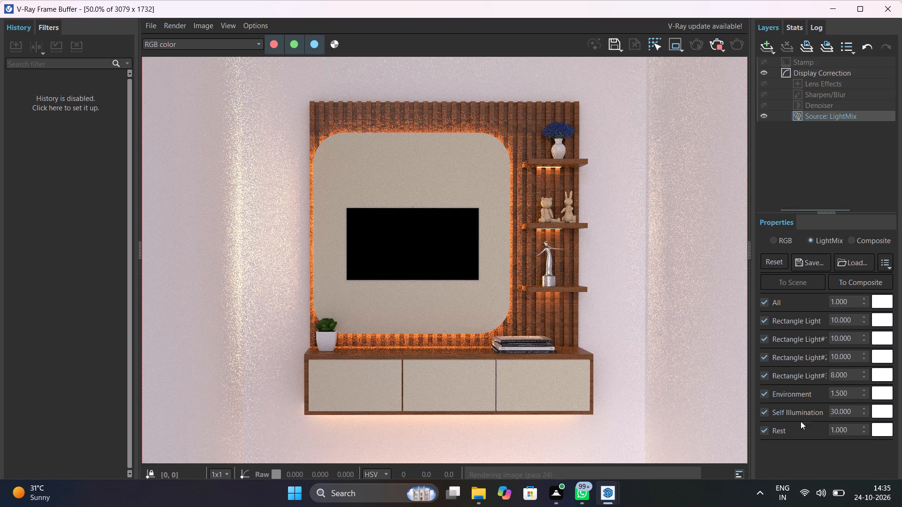
Lower the Light Mix intensity of Self Illumination to 15, then 10, and finally to 1, checking the render.
drag(854, 409, 820, 413)
text(15)
key(Return)
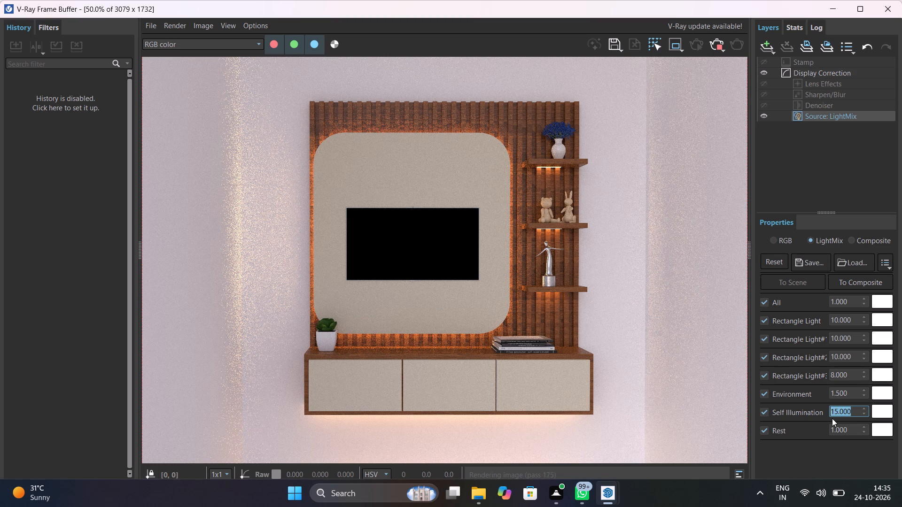
scroll(821, 349, down, 3)
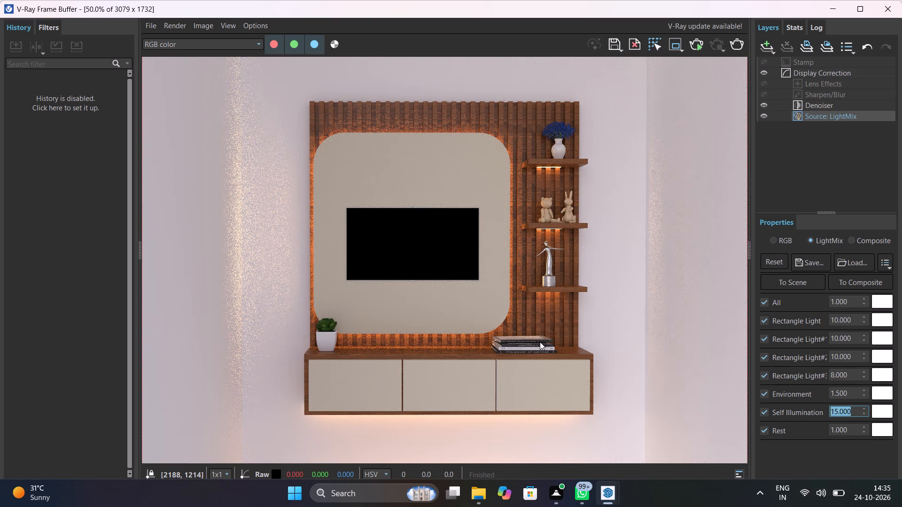
scroll(540, 342, down, 1)
scroll(540, 342, up, 1)
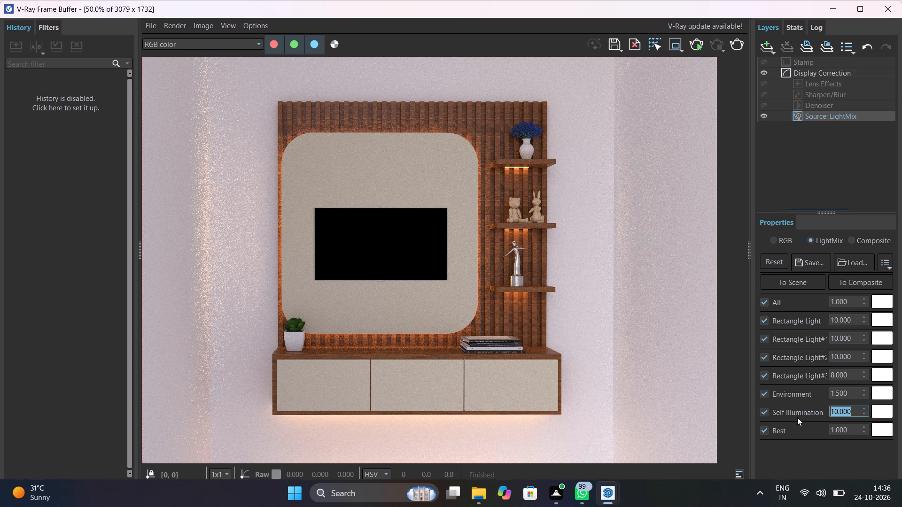
key(1)
key(Return)
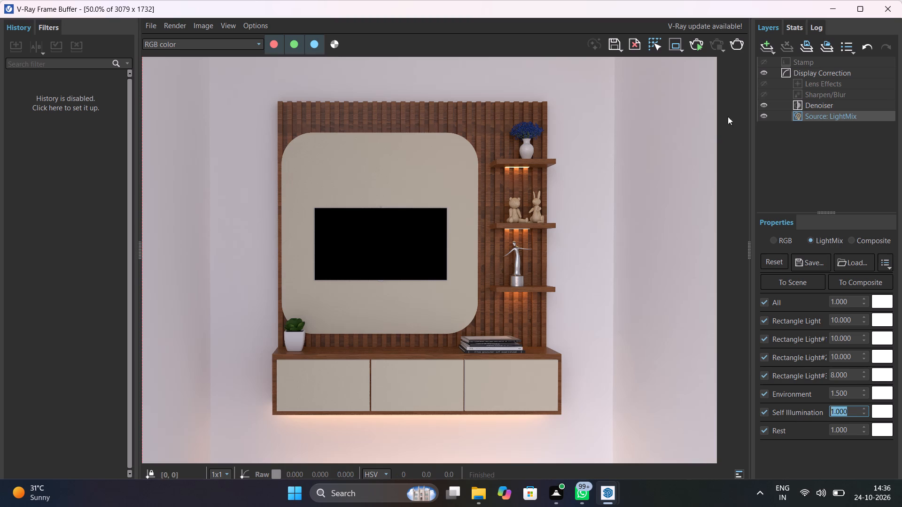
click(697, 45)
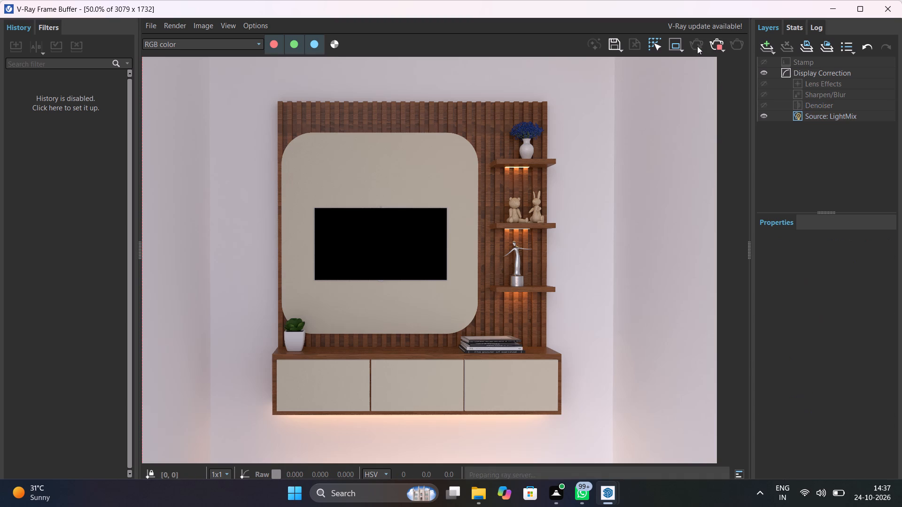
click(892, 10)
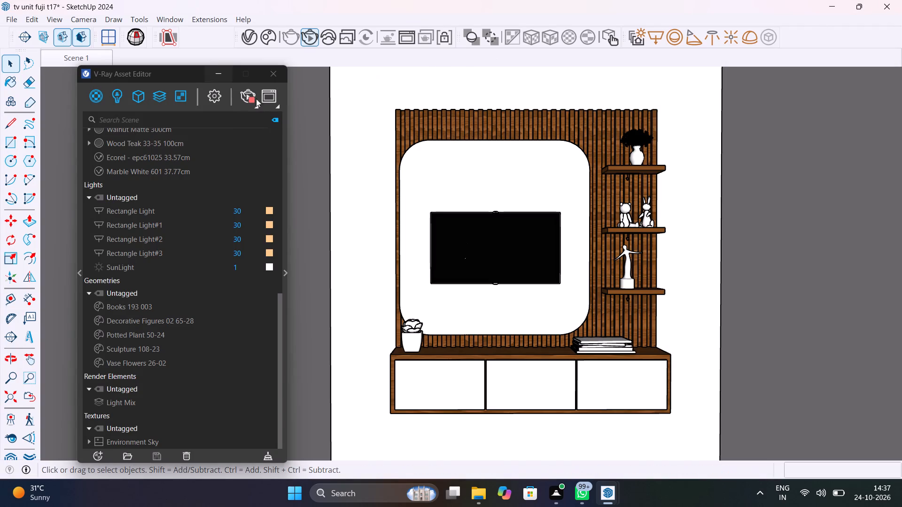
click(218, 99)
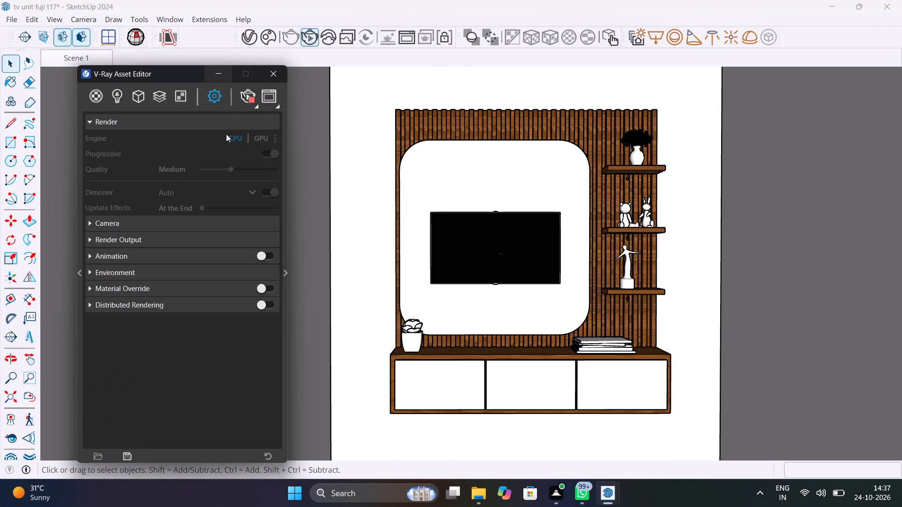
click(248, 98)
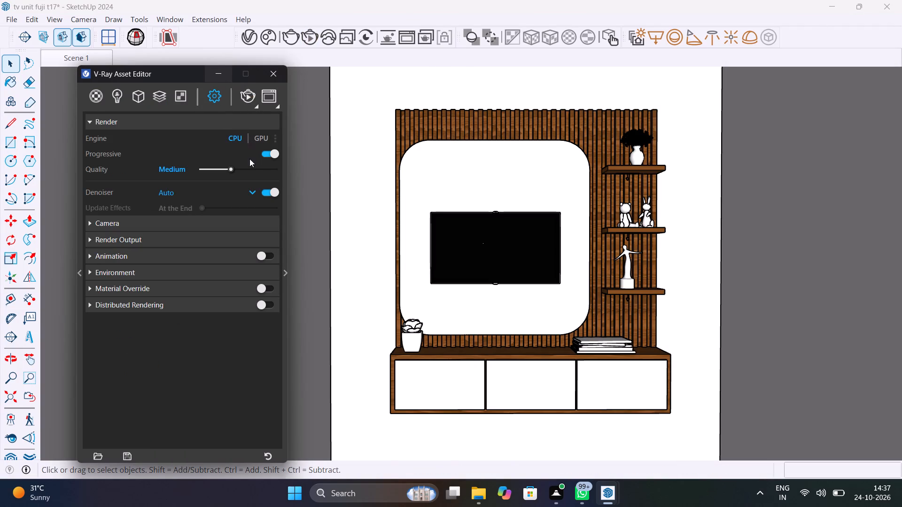
Set the render quality to High and the output image width to 3080.
click(249, 168)
click(255, 168)
click(170, 238)
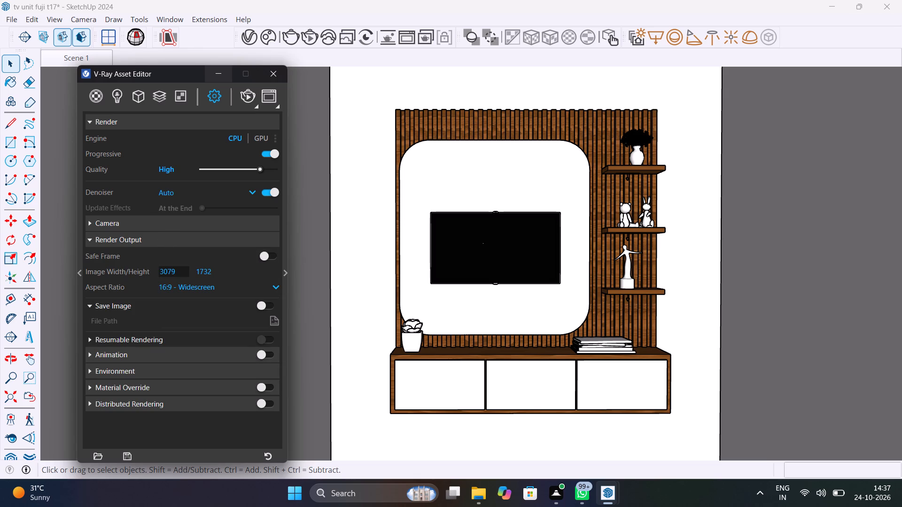
drag(178, 271, 158, 272)
text(3080)
key(Return)
Open the Emissive material's settings and set its intensity to 1.
click(97, 93)
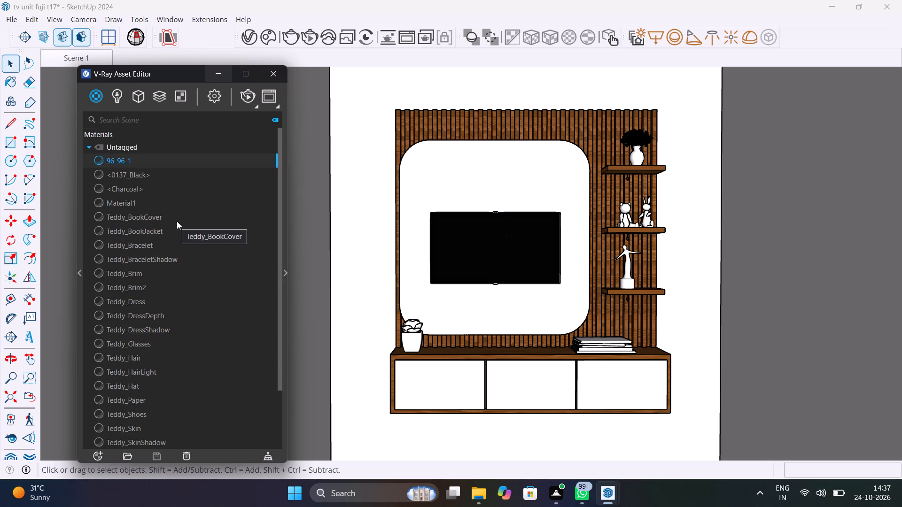
scroll(177, 221, down, 12)
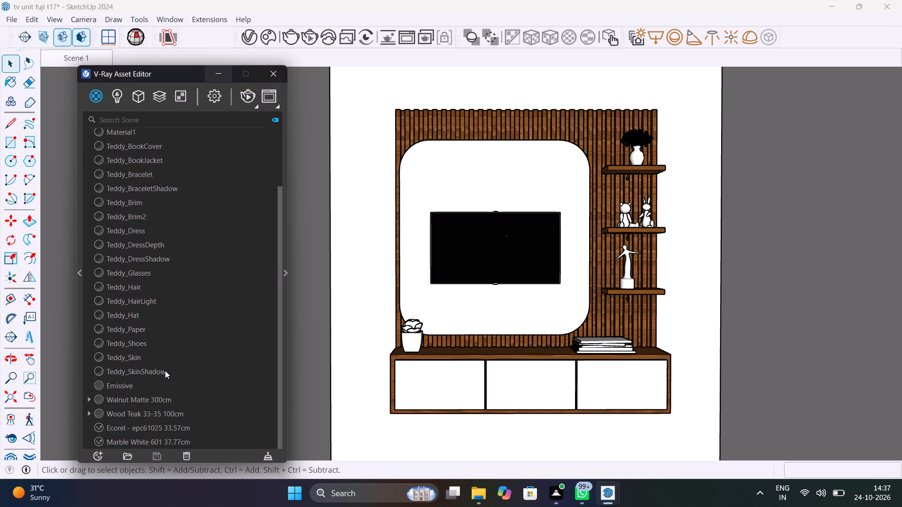
click(168, 386)
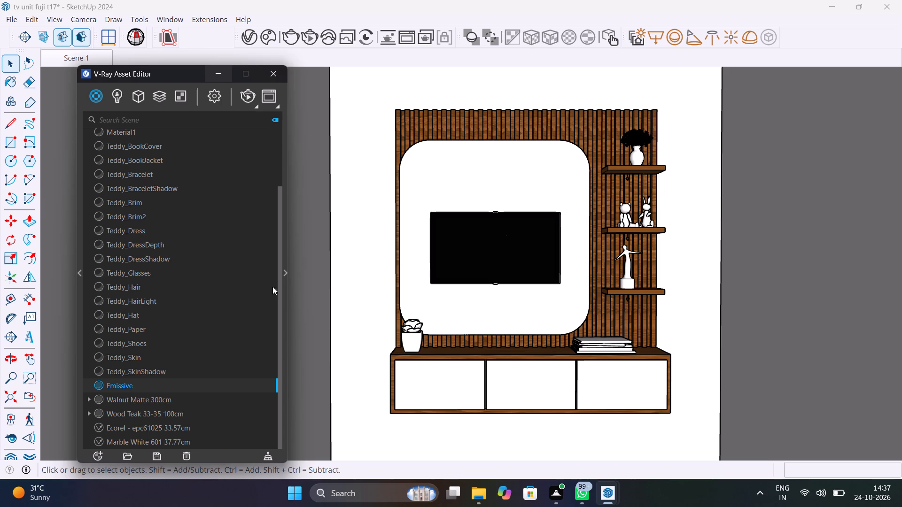
click(284, 276)
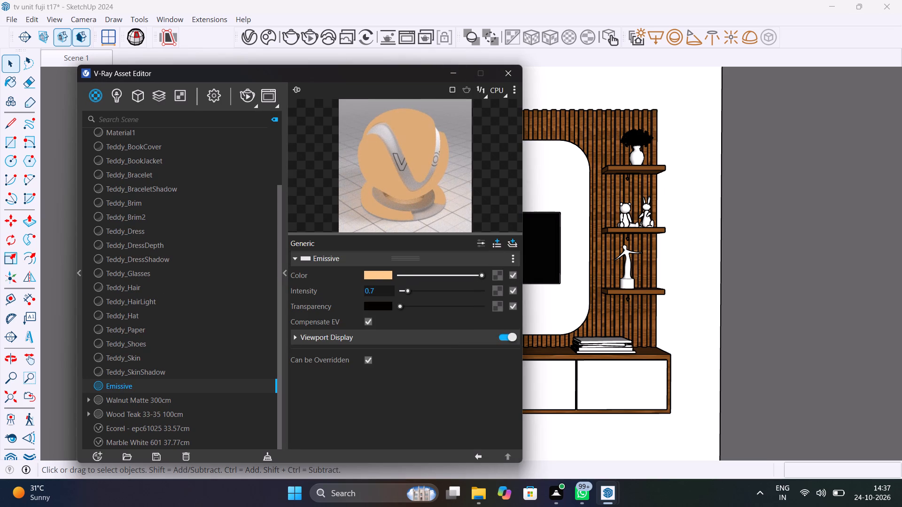
drag(375, 292, 331, 297)
key(1)
key(Return)
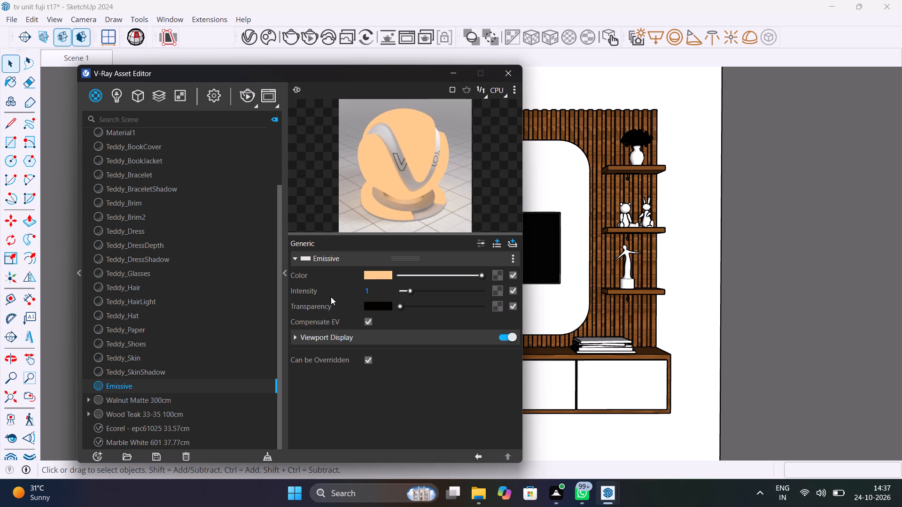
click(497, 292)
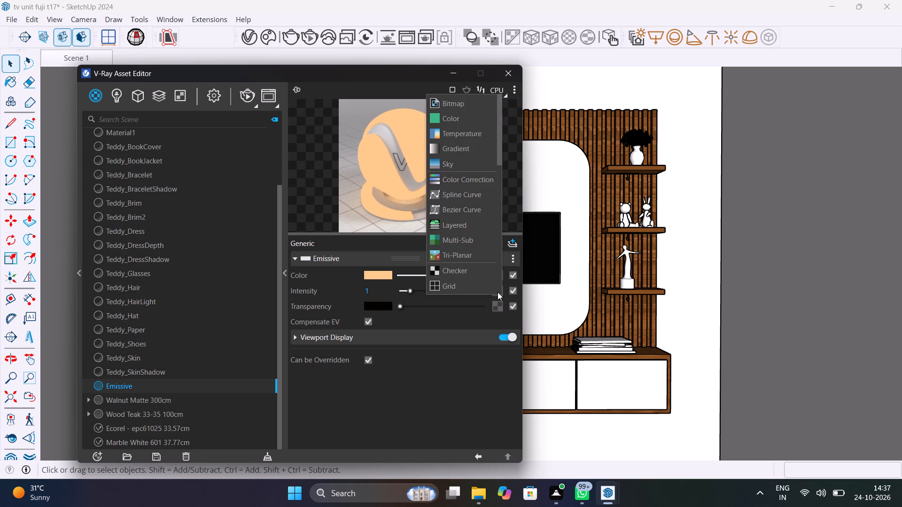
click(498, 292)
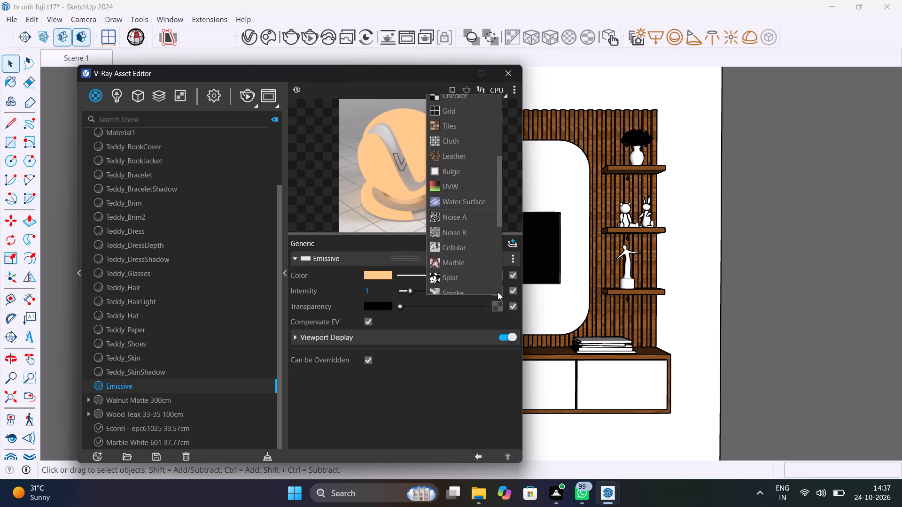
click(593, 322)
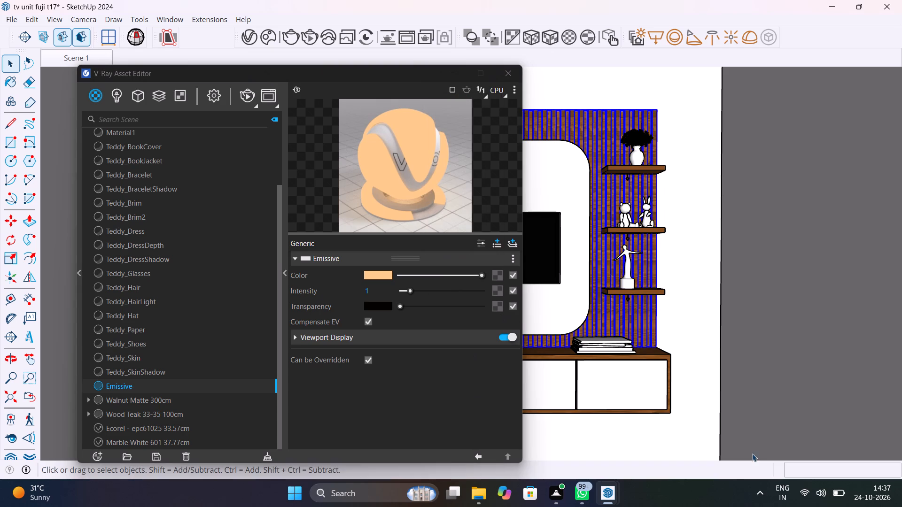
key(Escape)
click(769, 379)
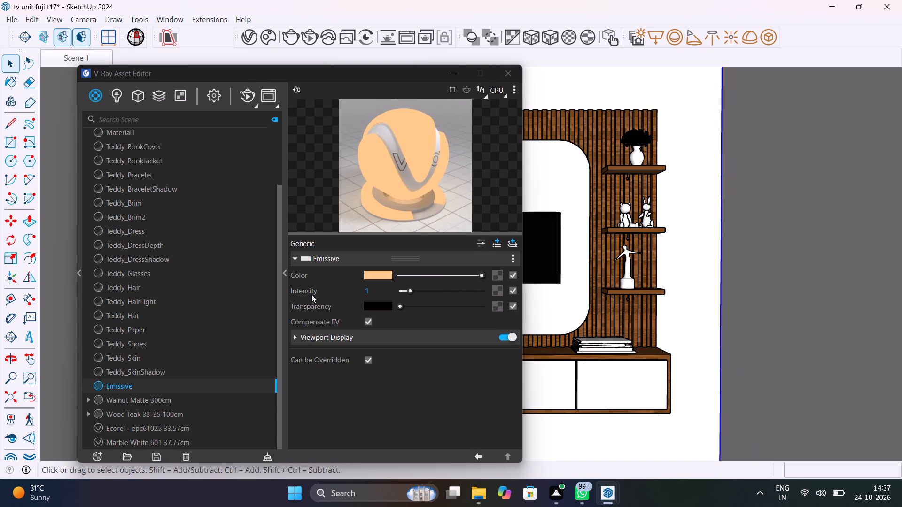
Set the Emissive material's transparency colour to the saved warm orange swatch and dismiss the log window.
click(320, 310)
click(369, 307)
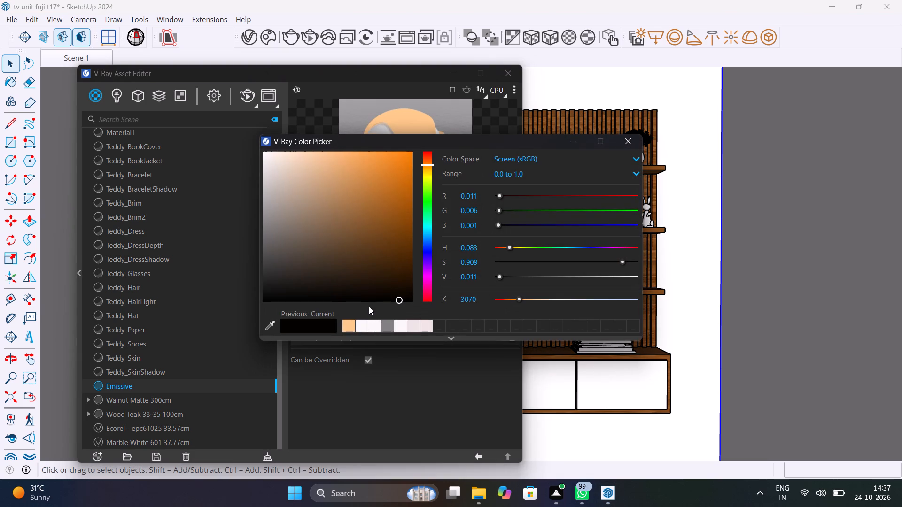
click(350, 323)
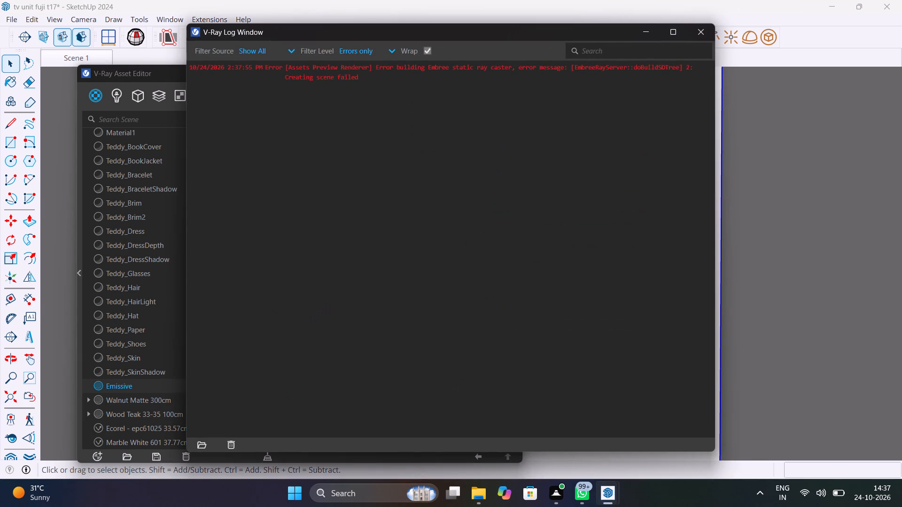
click(700, 32)
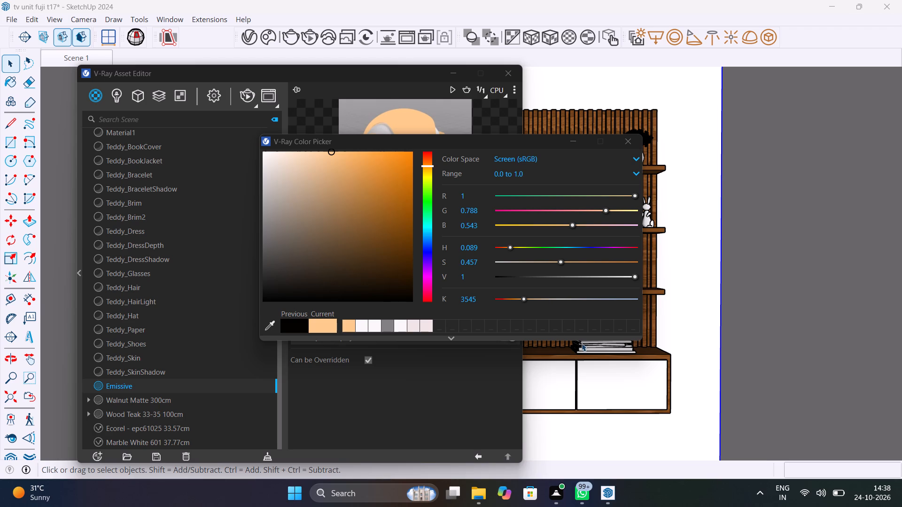
Save the model, restore the Scene 1 view and close the colour picker.
scroll(696, 334, down, 15)
click(796, 316)
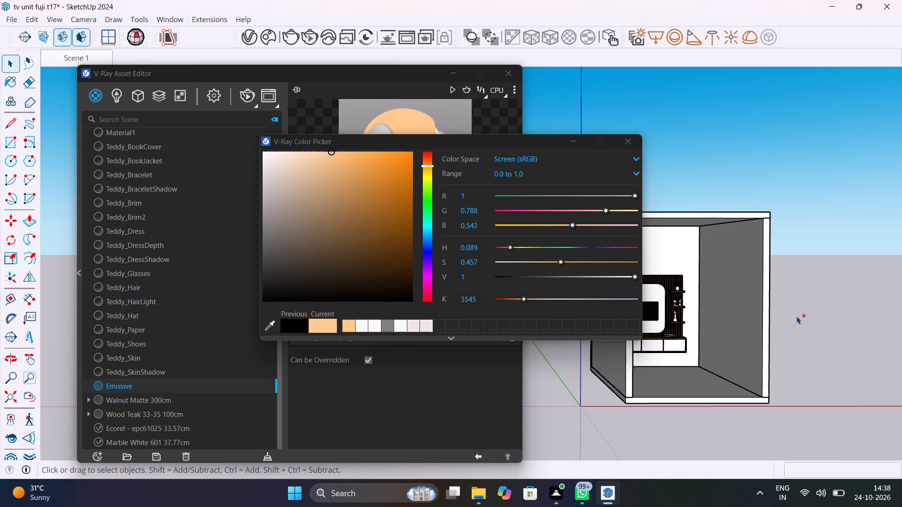
key(ctrl+s)
scroll(698, 319, up, 7)
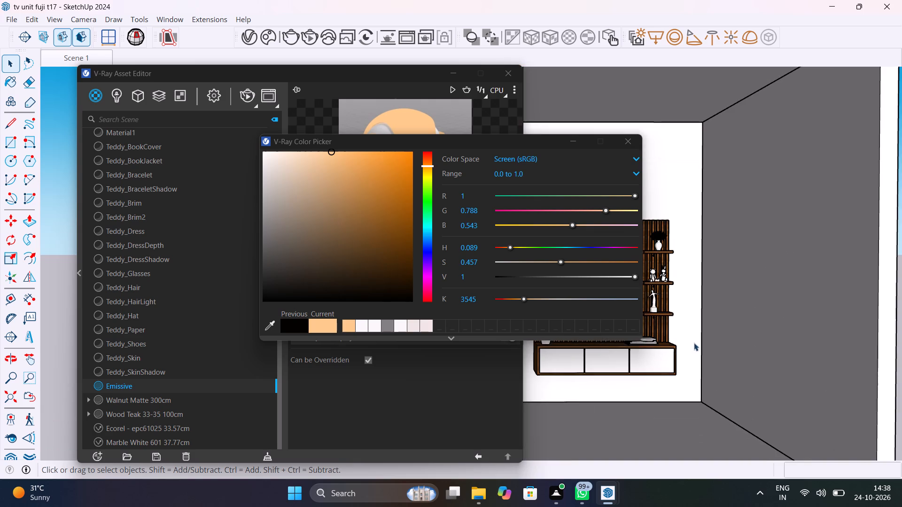
scroll(689, 371, up, 5)
middle_drag(649, 366, 679, 378)
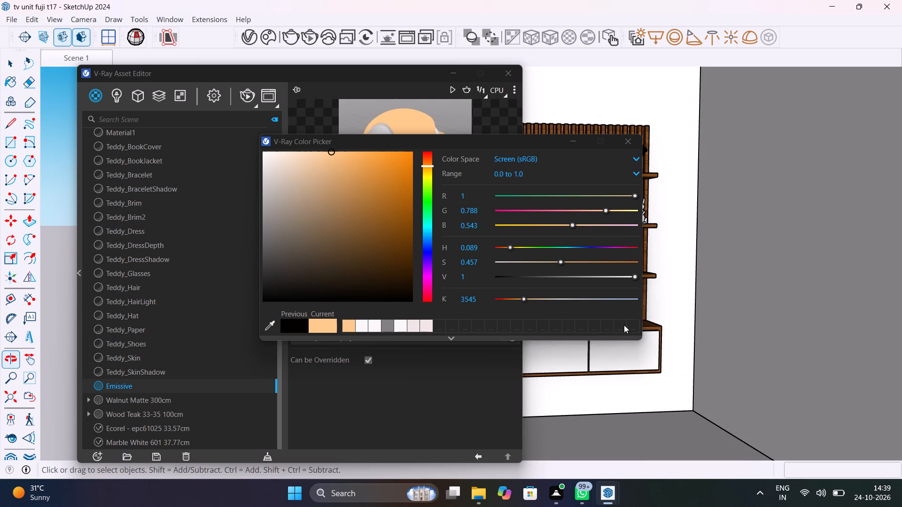
click(65, 55)
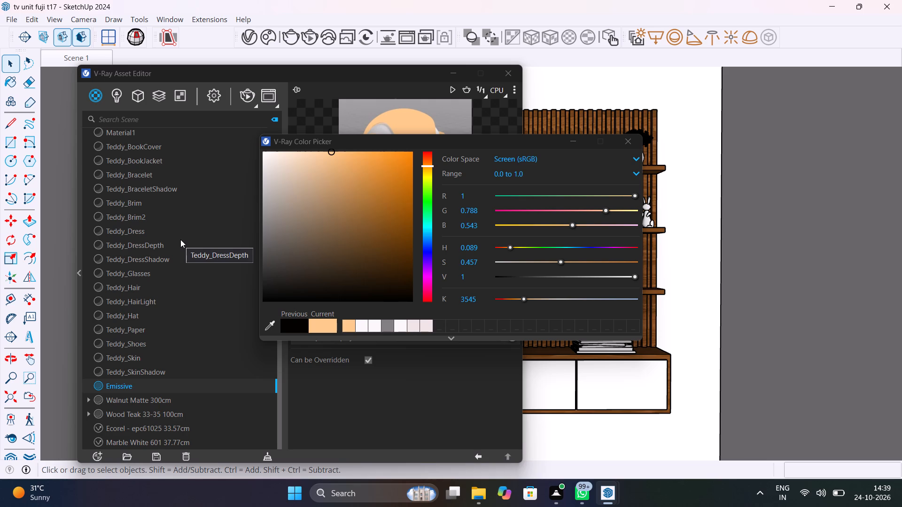
click(630, 141)
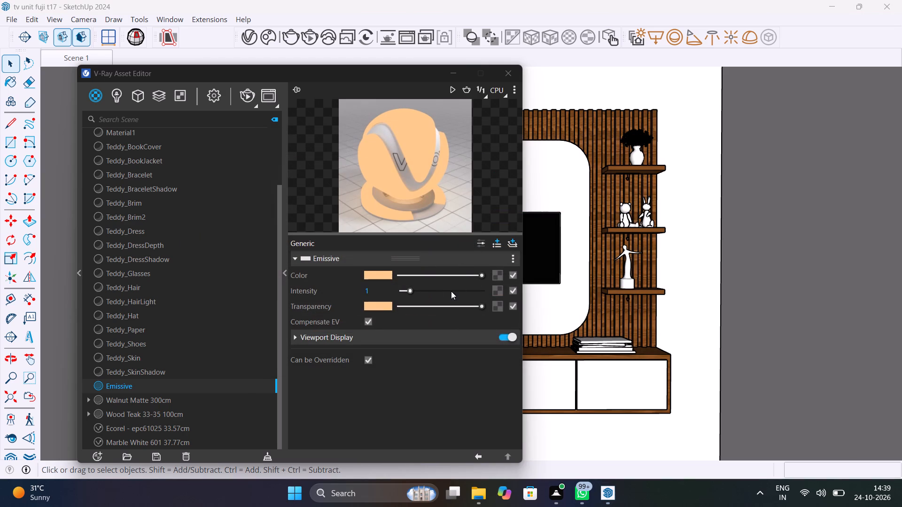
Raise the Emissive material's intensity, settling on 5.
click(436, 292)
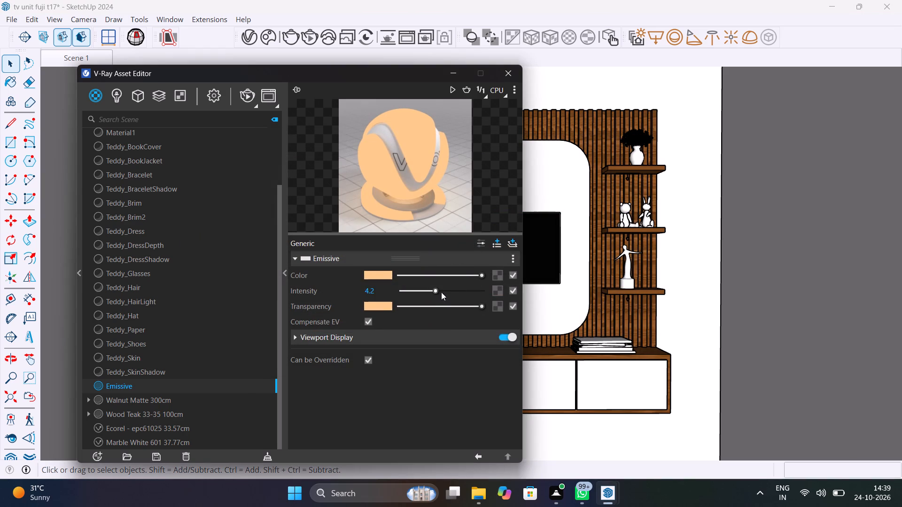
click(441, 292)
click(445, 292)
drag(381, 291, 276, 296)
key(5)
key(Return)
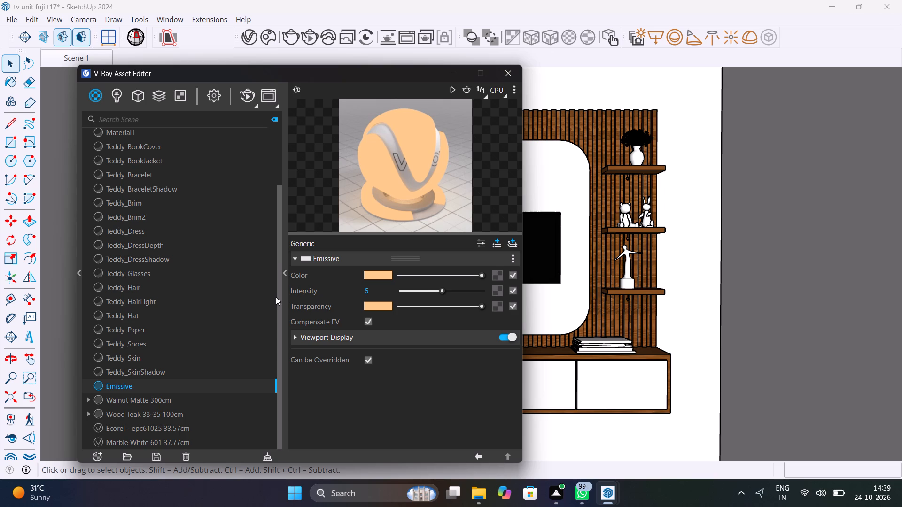
Start a render, examine the TV panel and fluted backing in the frame buffer, and stop the render.
click(244, 93)
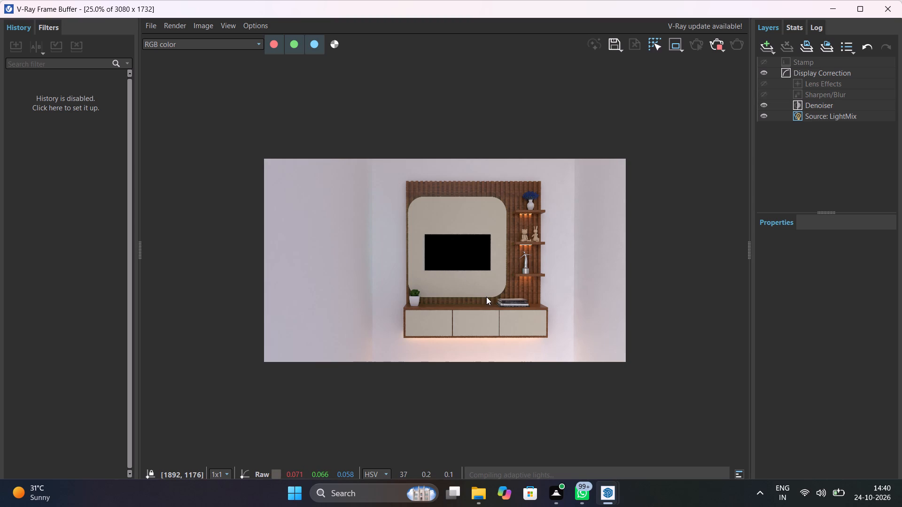
scroll(446, 277, up, 1)
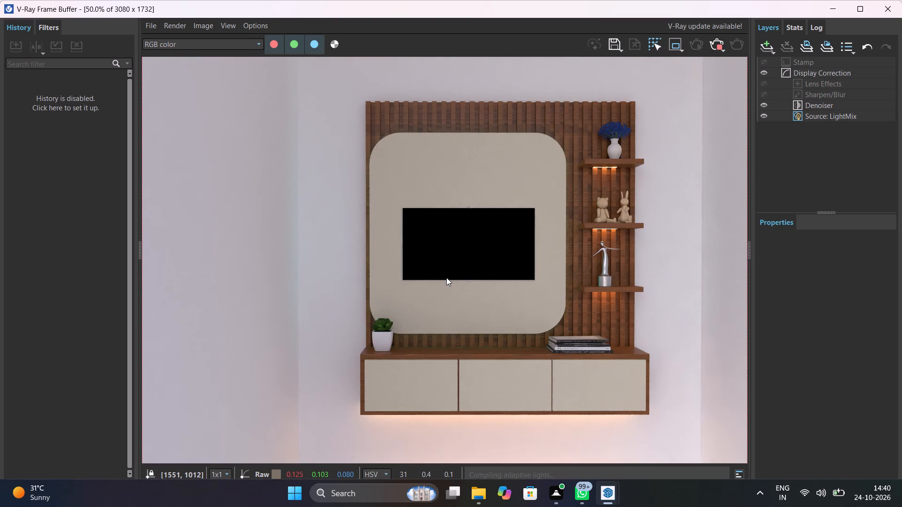
scroll(446, 277, up, 1)
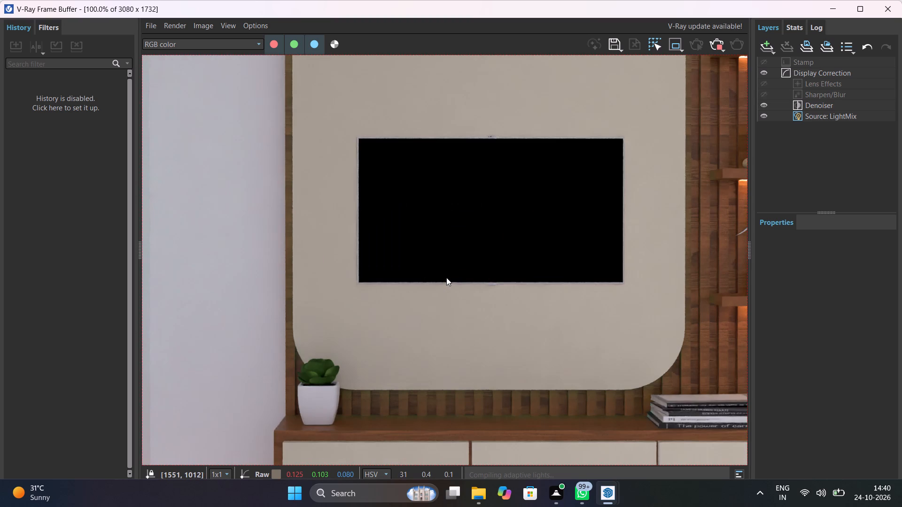
scroll(446, 277, down, 1)
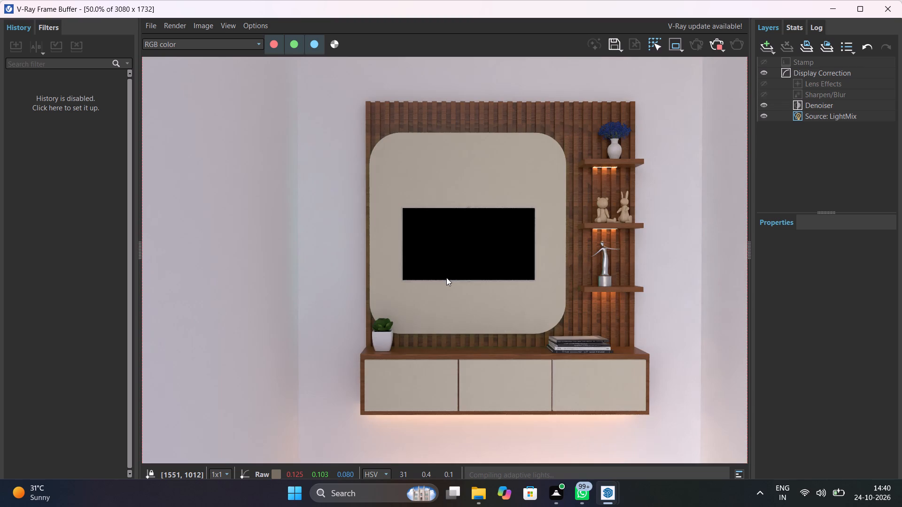
scroll(446, 277, up, 1)
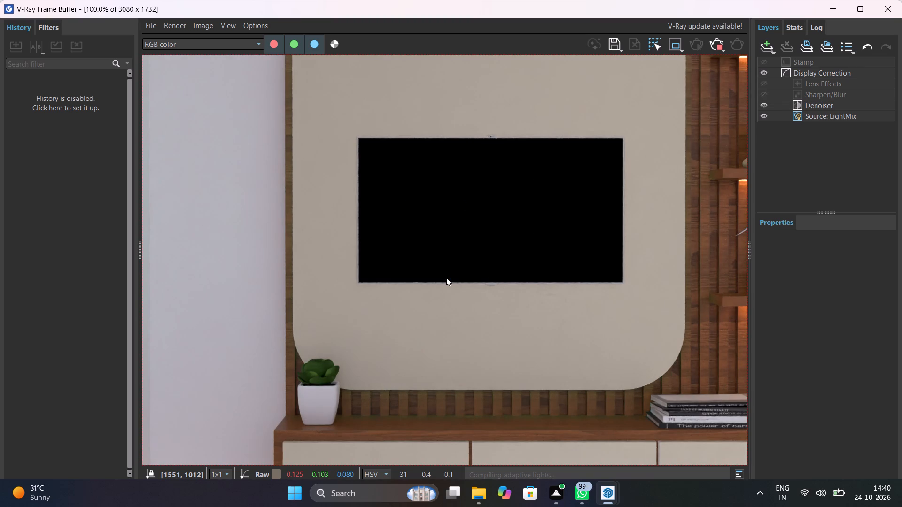
scroll(446, 277, down, 1)
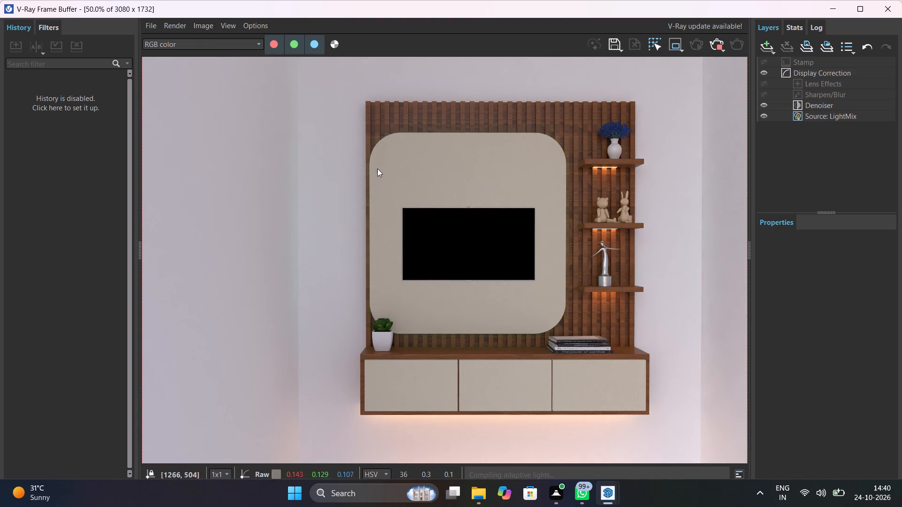
scroll(377, 168, up, 1)
middle_drag(408, 159, 435, 306)
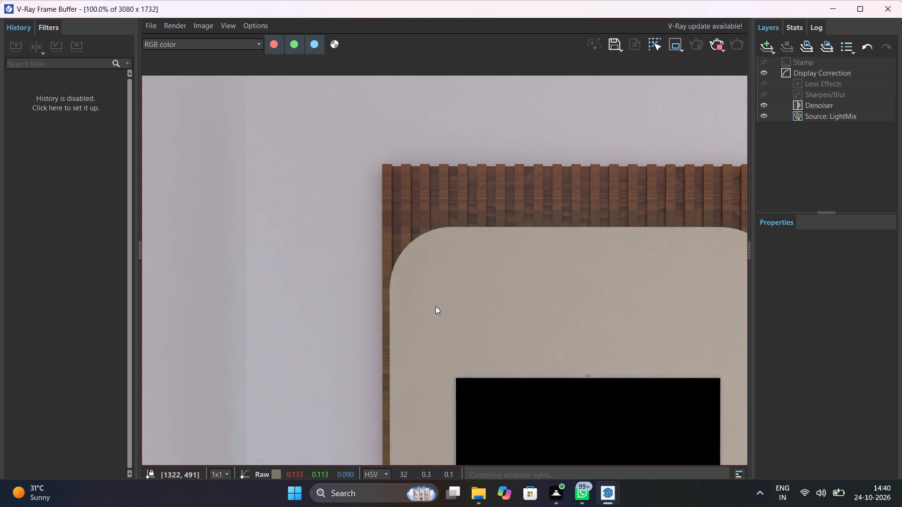
middle_drag(435, 306, 401, 199)
scroll(413, 229, down, 2)
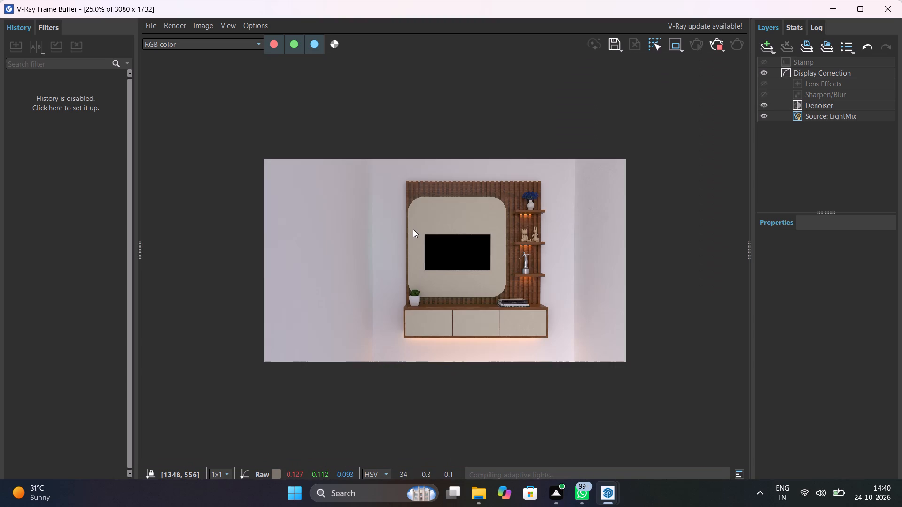
scroll(434, 265, up, 1)
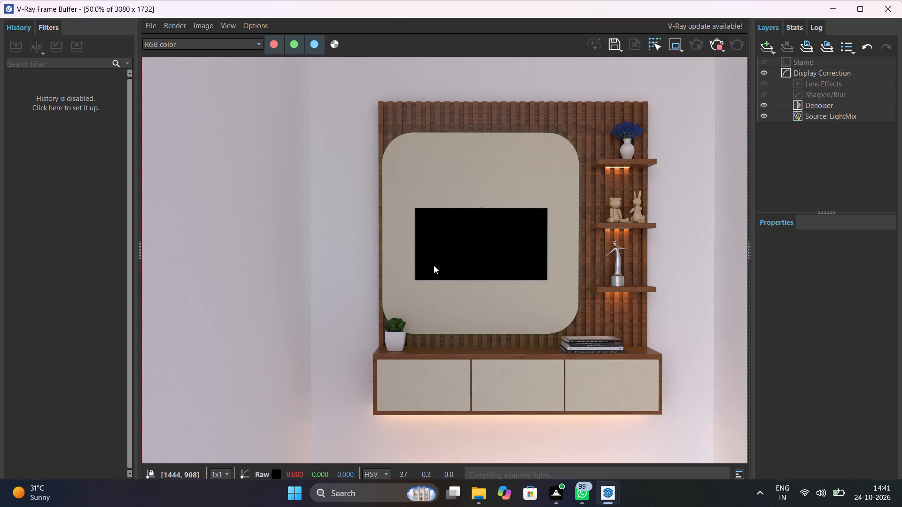
click(715, 42)
click(895, 12)
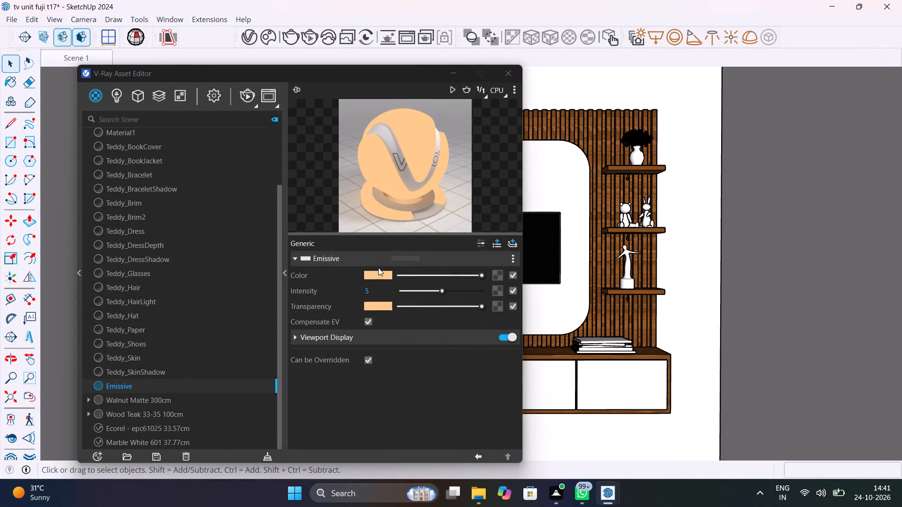
Lower the Emissive material's intensity to 2.1.
click(412, 290)
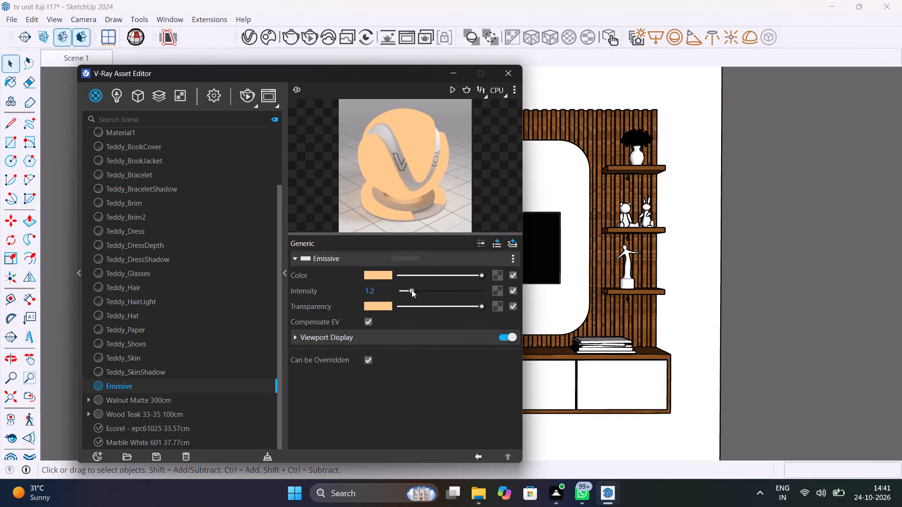
click(419, 292)
Hide the wall standing in front of the TV unit, with the Asset Editor moved out of the way.
drag(393, 81, 344, 277)
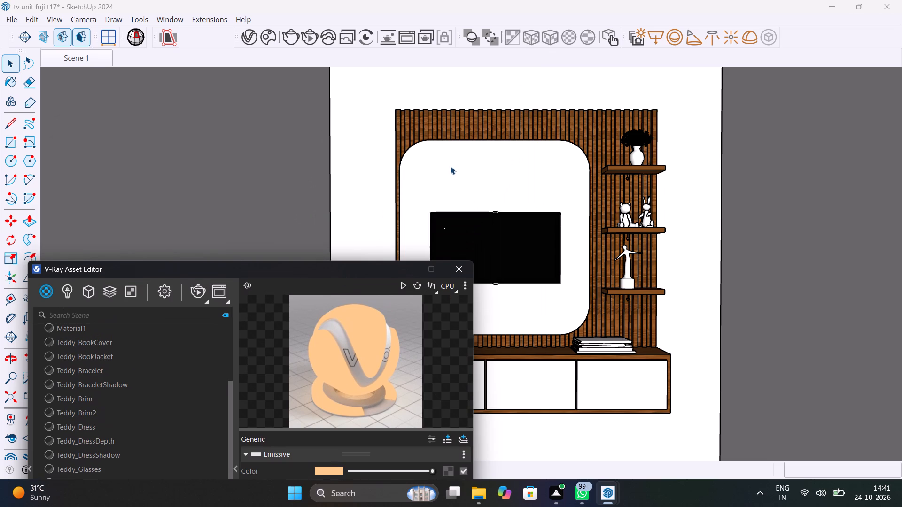
middle_drag(459, 170, 527, 277)
click(420, 195)
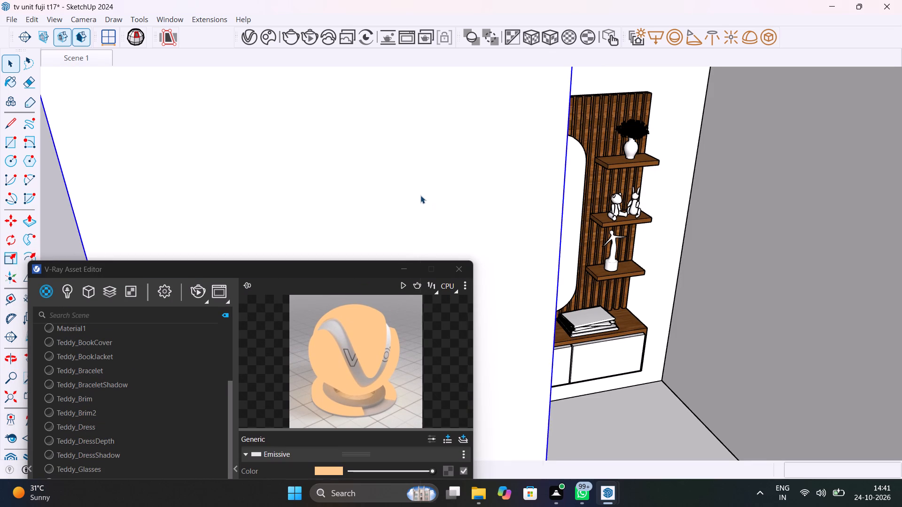
right_click(420, 195)
click(457, 231)
Inspect the emissive strip between the TV panel and the fluted backing from the side, and close the Asset Editor.
middle_drag(477, 209, 684, 248)
scroll(467, 172, up, 13)
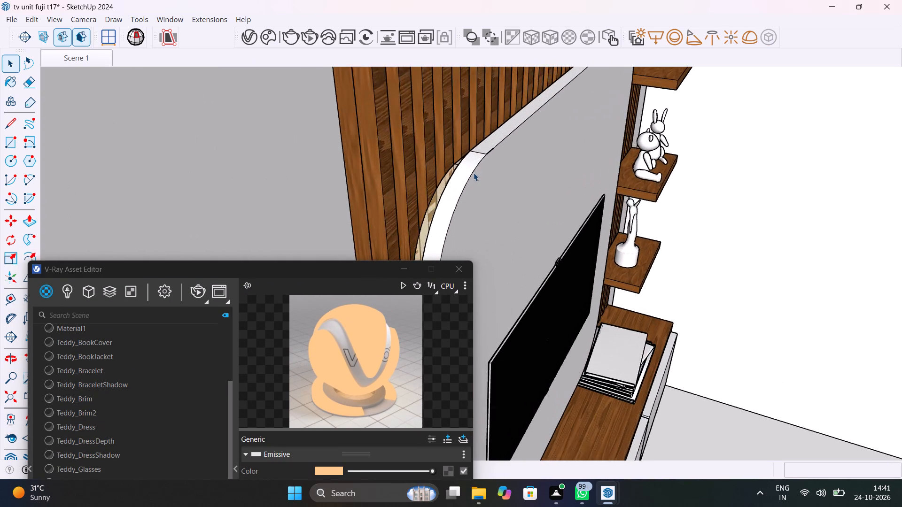
middle_drag(467, 176, 612, 144)
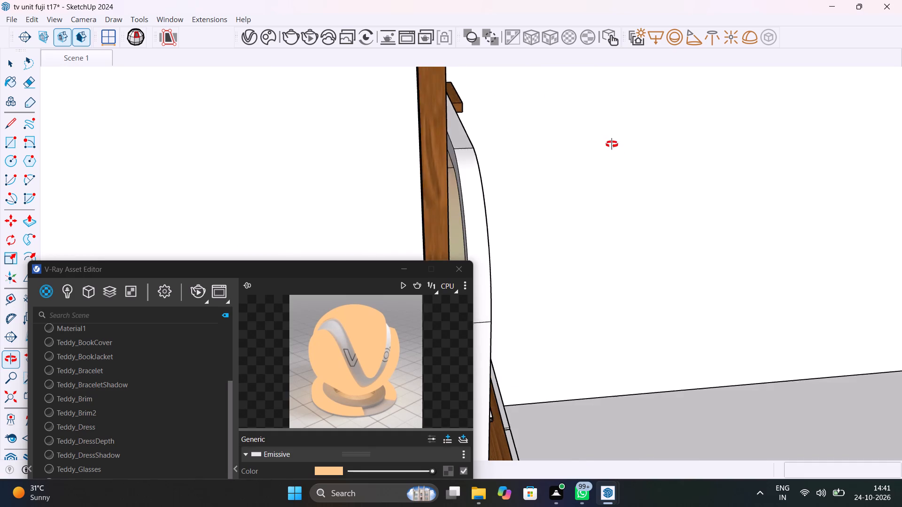
middle_drag(612, 144, 567, 178)
scroll(447, 189, up, 9)
middle_drag(468, 188, 522, 140)
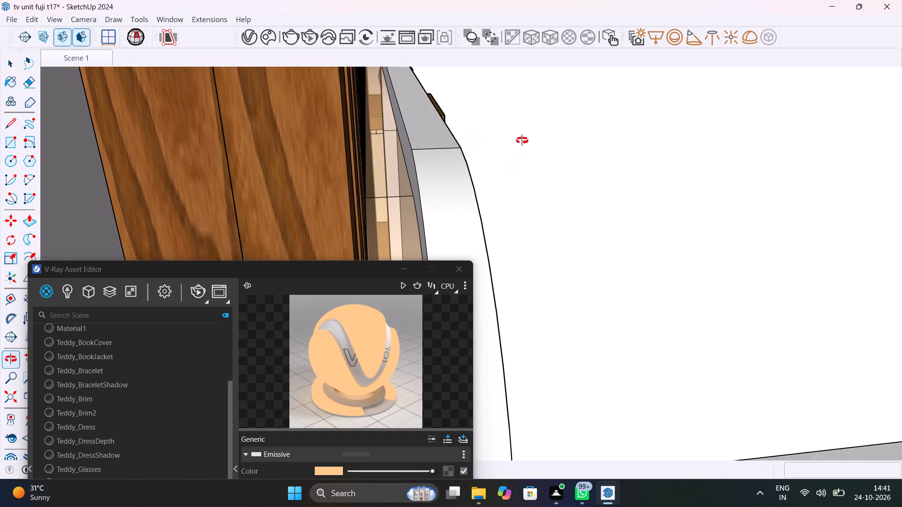
middle_drag(522, 140, 495, 126)
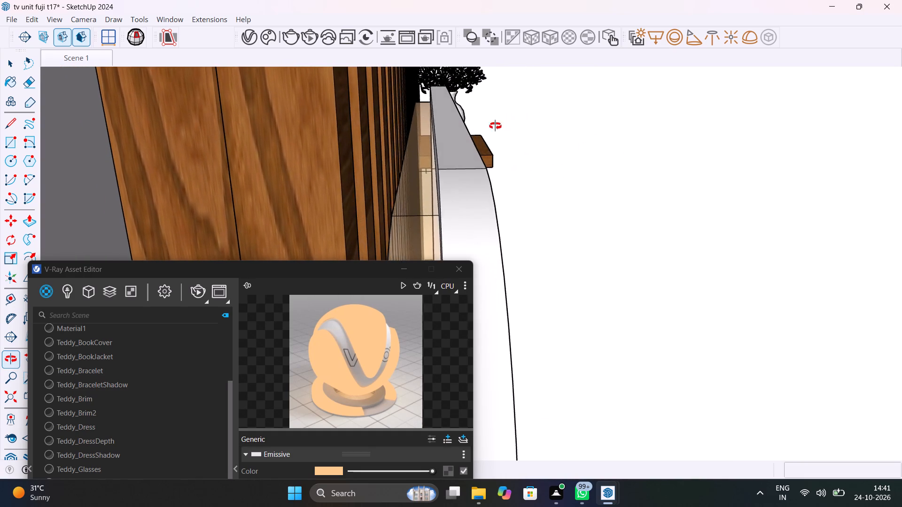
middle_drag(495, 126, 490, 130)
scroll(490, 131, up, 1)
click(465, 269)
scroll(507, 218, down, 2)
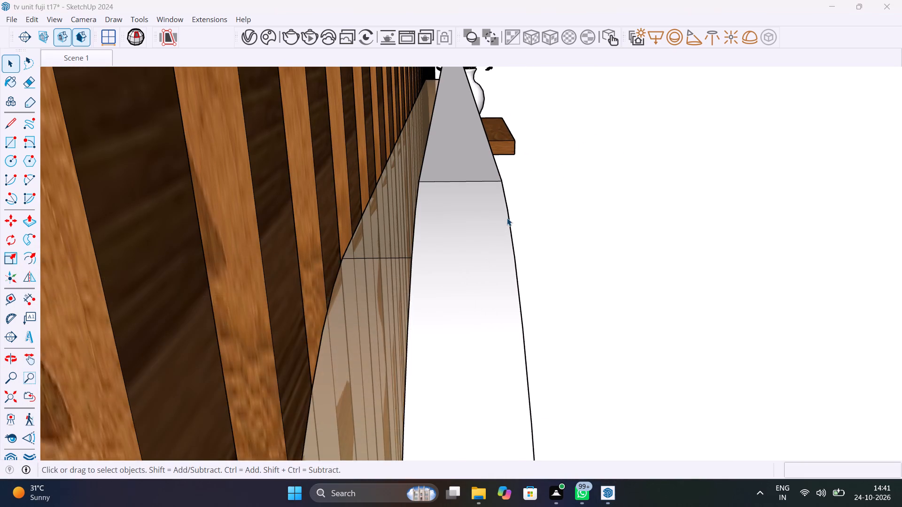
scroll(507, 218, down, 8)
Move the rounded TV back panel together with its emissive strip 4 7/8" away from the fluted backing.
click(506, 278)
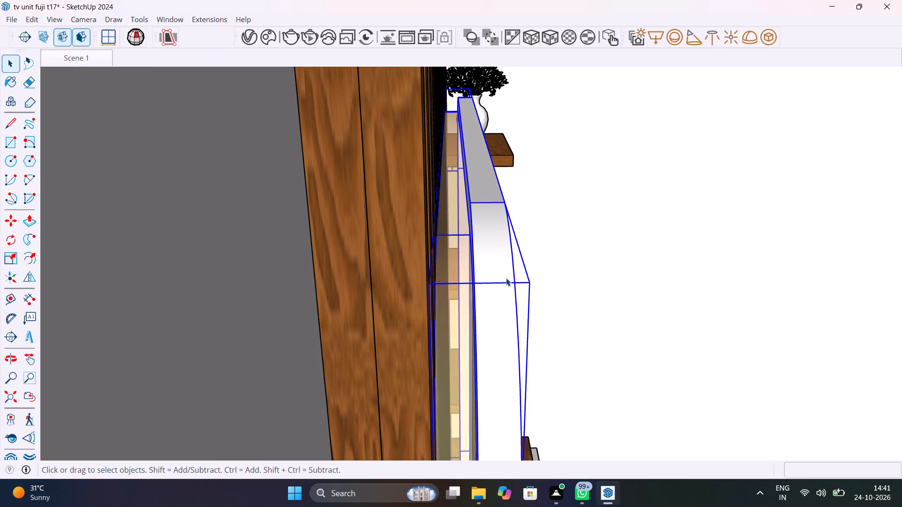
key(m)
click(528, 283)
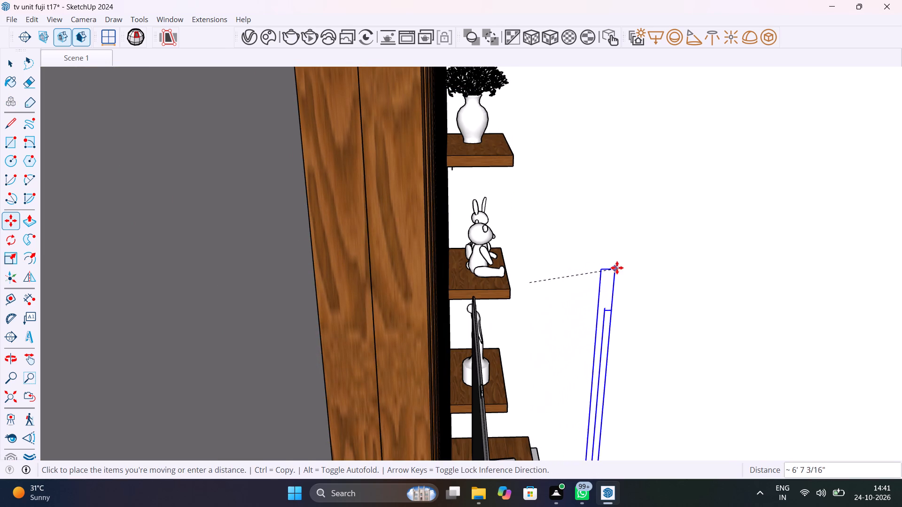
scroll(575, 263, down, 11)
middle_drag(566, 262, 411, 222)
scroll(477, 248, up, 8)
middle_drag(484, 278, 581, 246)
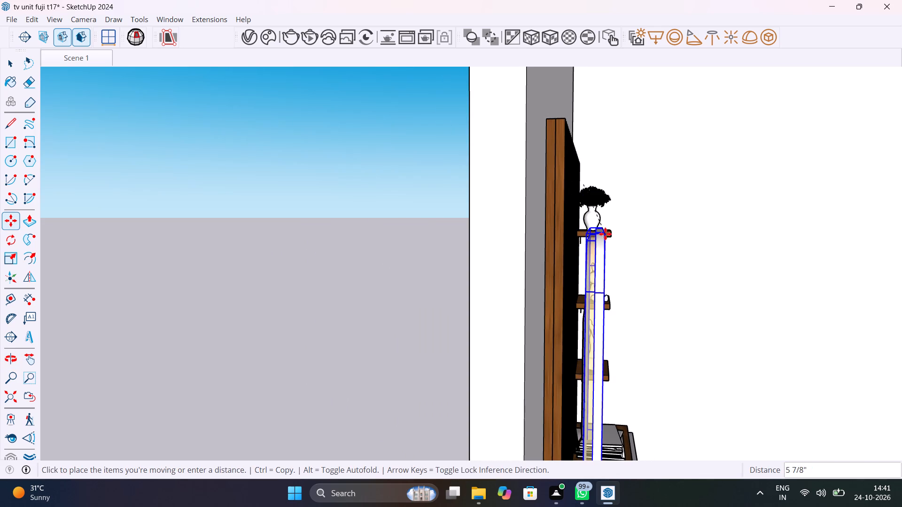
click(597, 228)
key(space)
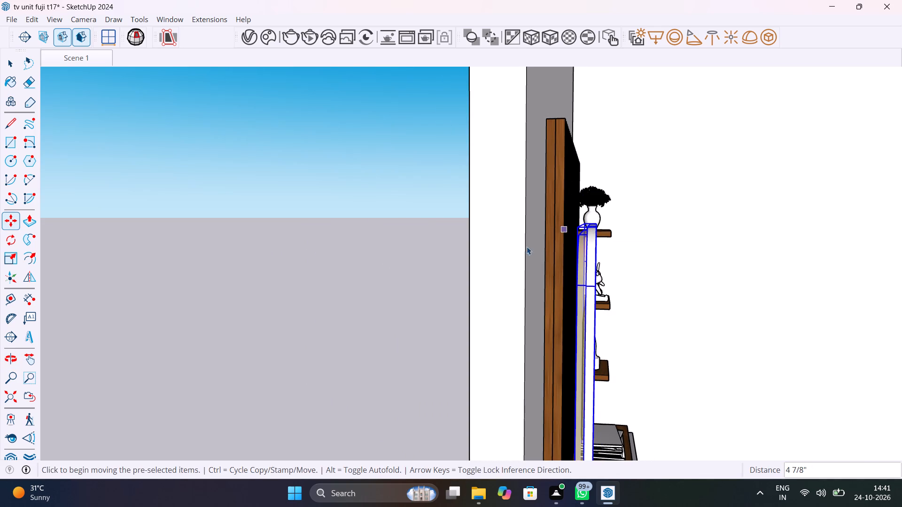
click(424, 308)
Examine the gap between the moved panel's emissive strip and the fluted backing, and the TV area from the front.
scroll(570, 254, up, 9)
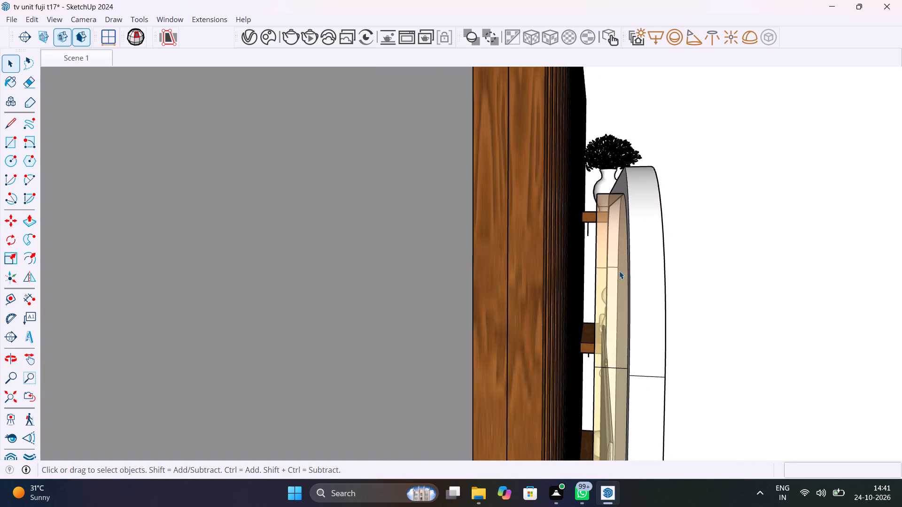
middle_drag(621, 270, 612, 319)
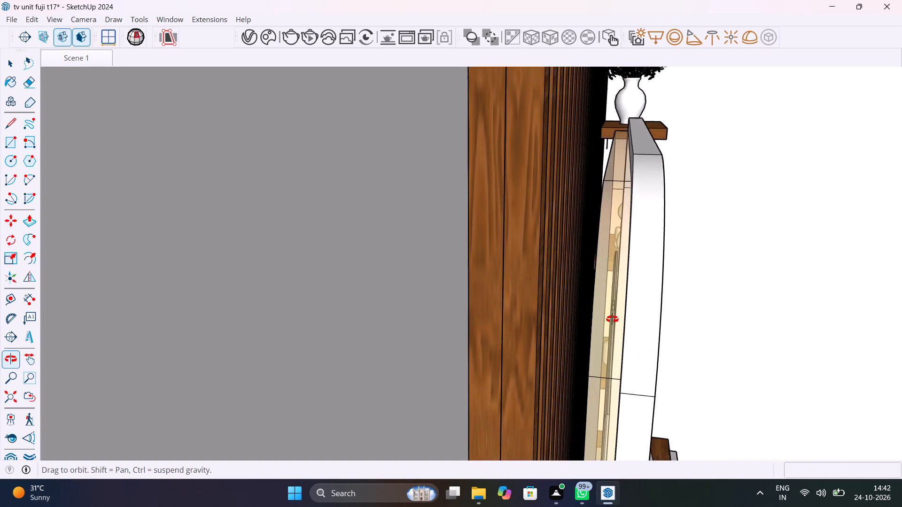
middle_drag(612, 319, 599, 255)
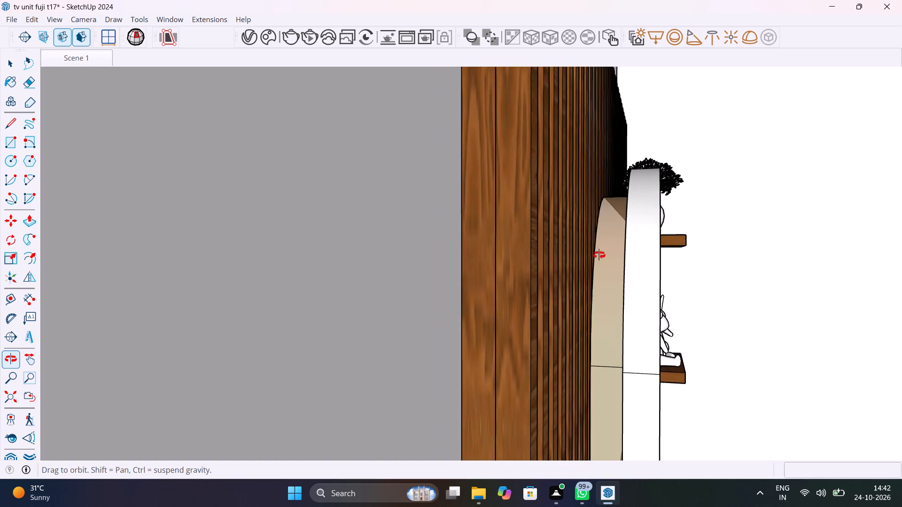
middle_drag(599, 255, 608, 374)
scroll(610, 158, up, 6)
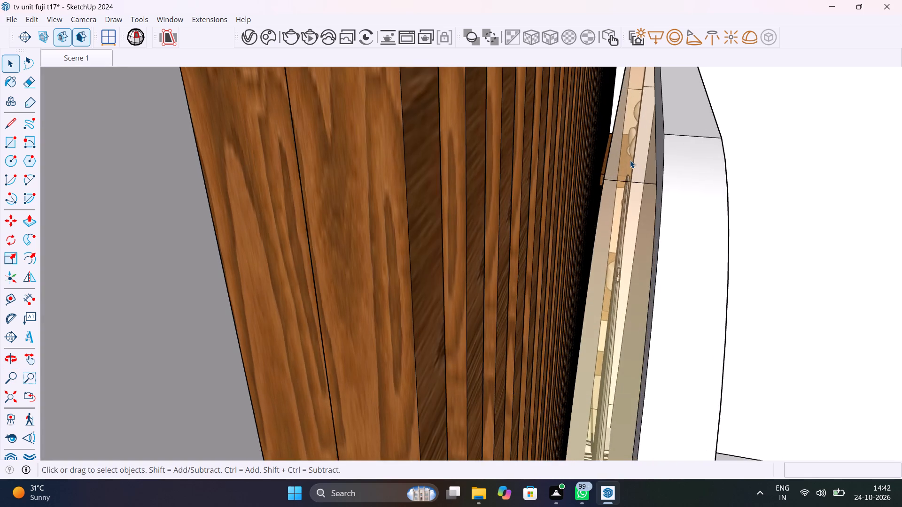
middle_drag(649, 175, 633, 188)
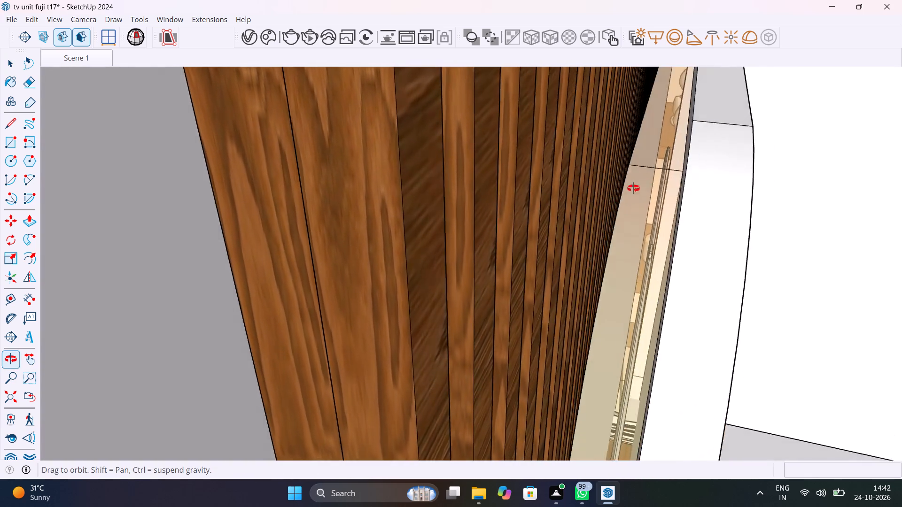
middle_drag(633, 188, 649, 180)
scroll(649, 180, down, 16)
middle_drag(667, 271, 560, 155)
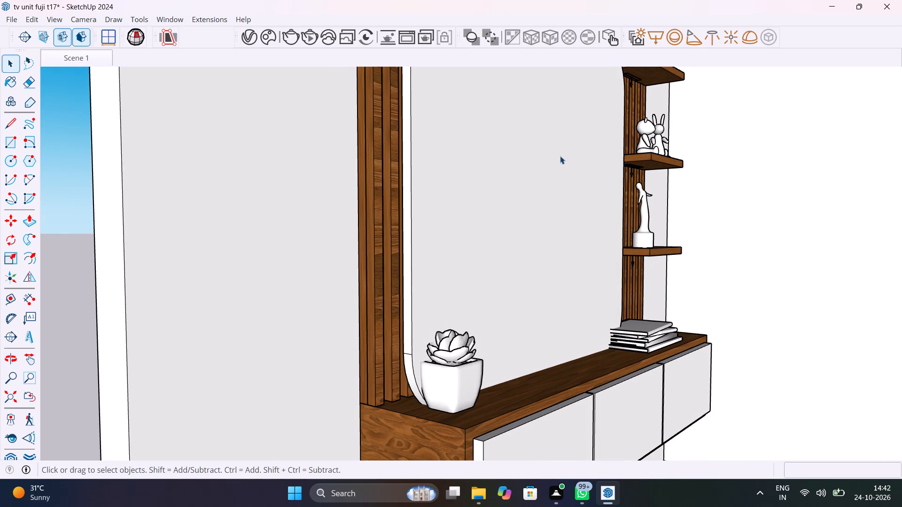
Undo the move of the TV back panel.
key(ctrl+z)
Hide the fluted wooden slat backing behind the TV panel.
middle_drag(537, 313, 556, 336)
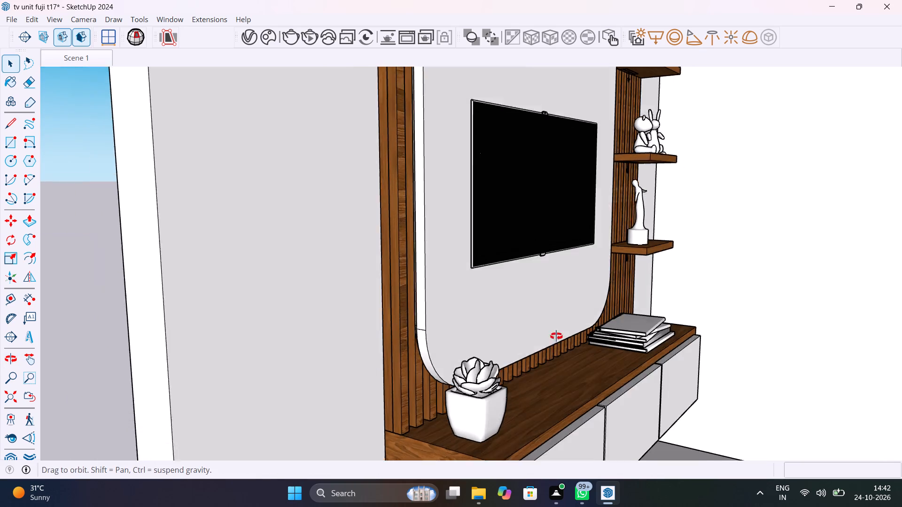
middle_drag(556, 336, 580, 382)
scroll(580, 382, up, 1)
middle_drag(531, 315, 566, 232)
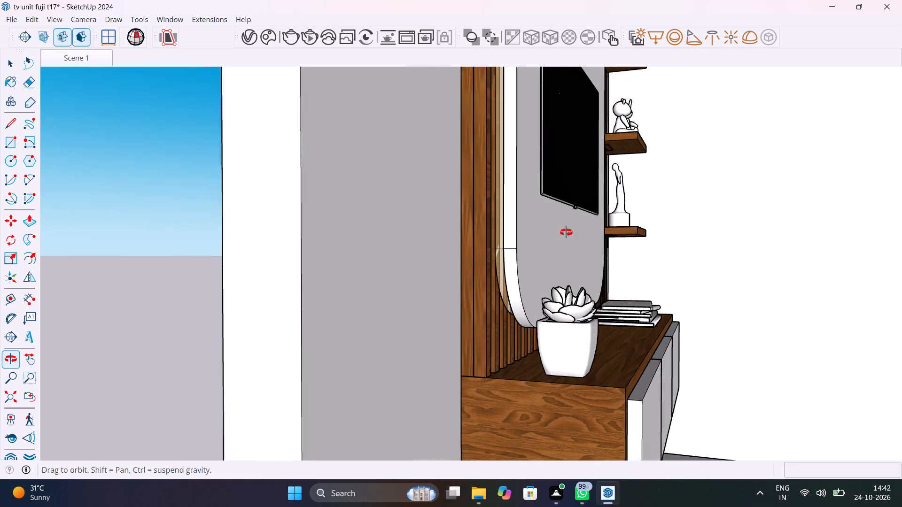
middle_drag(566, 232, 567, 231)
scroll(513, 278, up, 9)
middle_drag(537, 316, 541, 304)
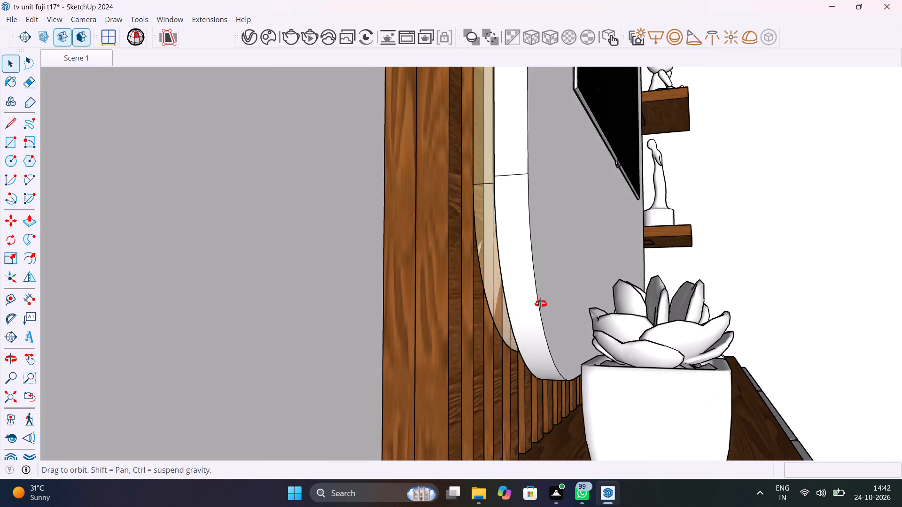
middle_drag(541, 304, 531, 351)
scroll(531, 351, up, 1)
click(451, 406)
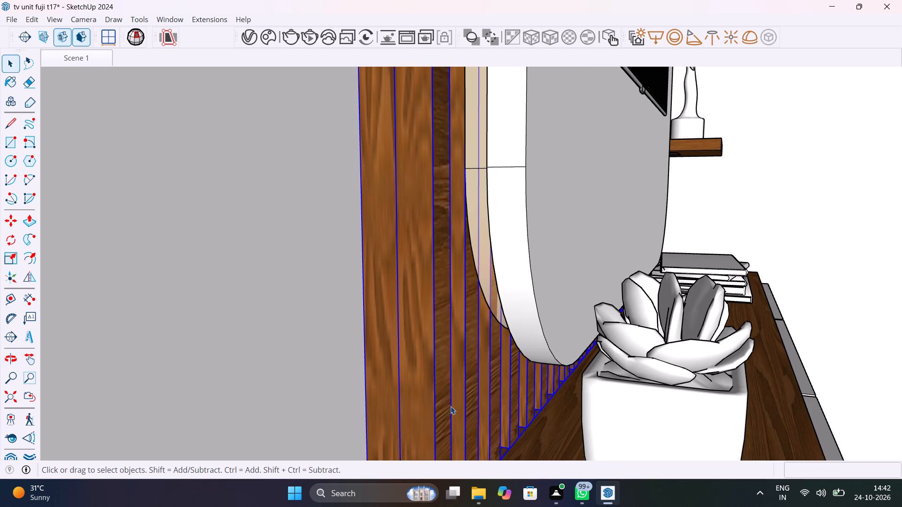
right_click(451, 406)
click(501, 130)
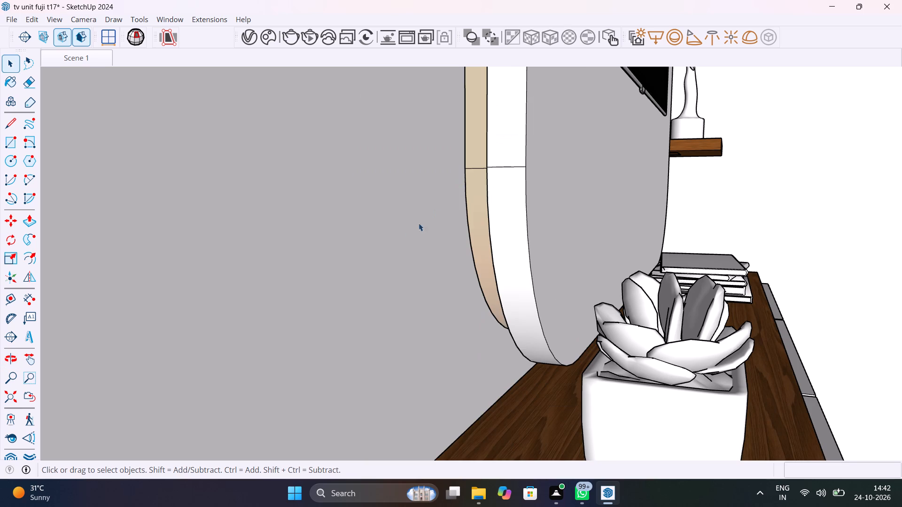
Hide the back wall group behind the TV unit.
click(373, 254)
right_click(373, 254)
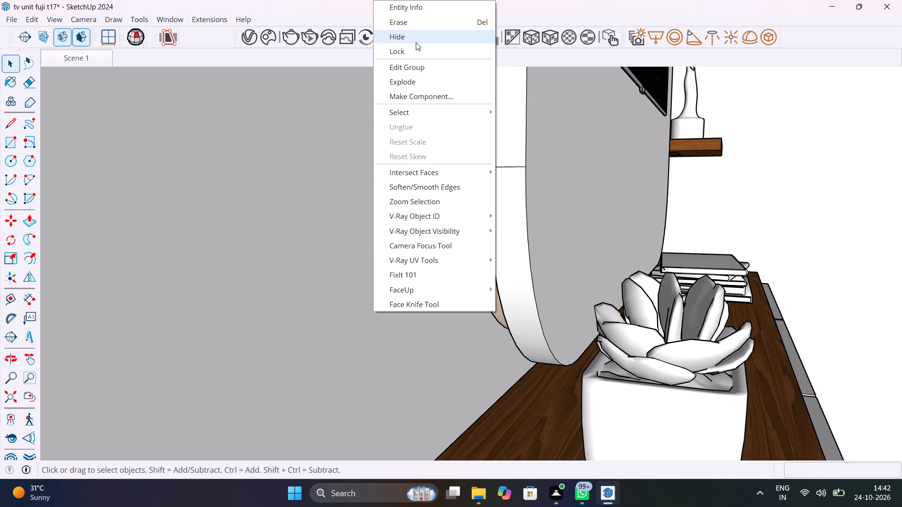
click(416, 41)
Examine the TV panel's back, edges and emissive strip from behind, the side and the front with the backing hidden.
scroll(403, 211, down, 5)
middle_drag(433, 233, 645, 335)
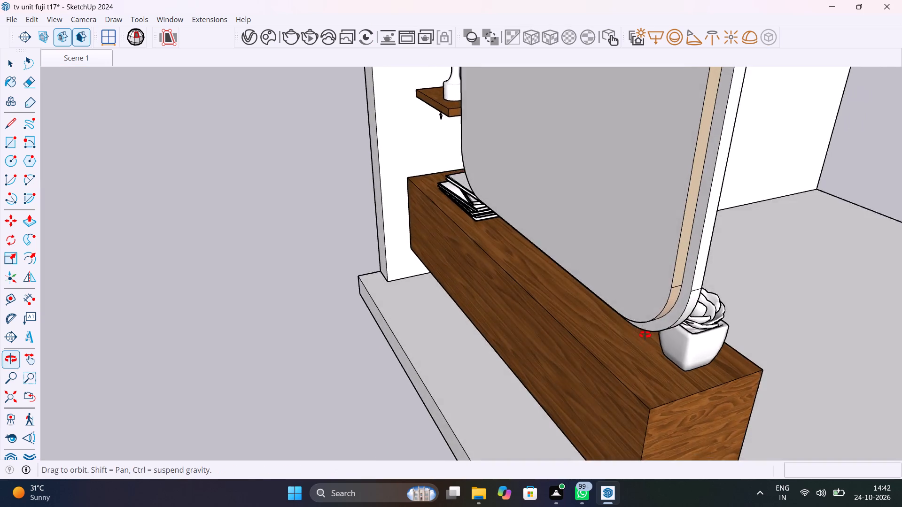
middle_drag(645, 335, 659, 359)
shift+middle_drag(689, 214, 607, 373)
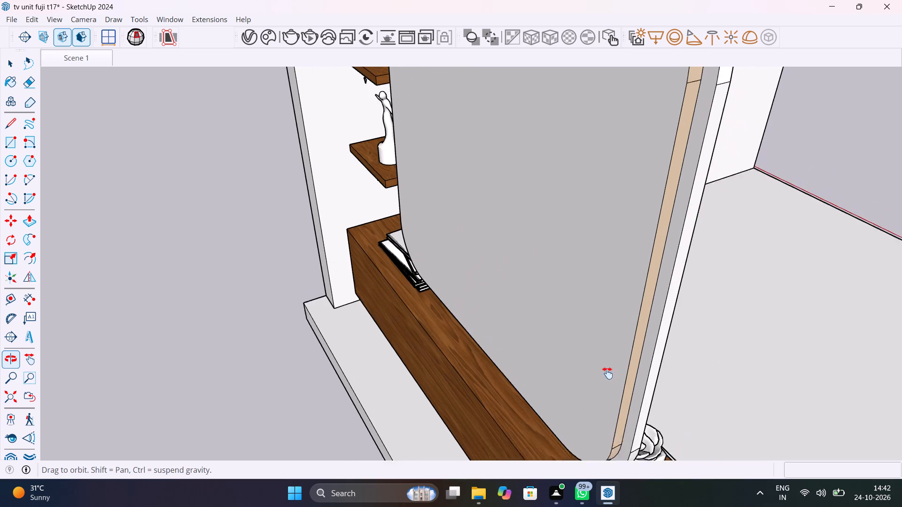
shift+middle_drag(607, 373, 607, 387)
scroll(684, 123, up, 8)
middle_drag(691, 119, 651, 334)
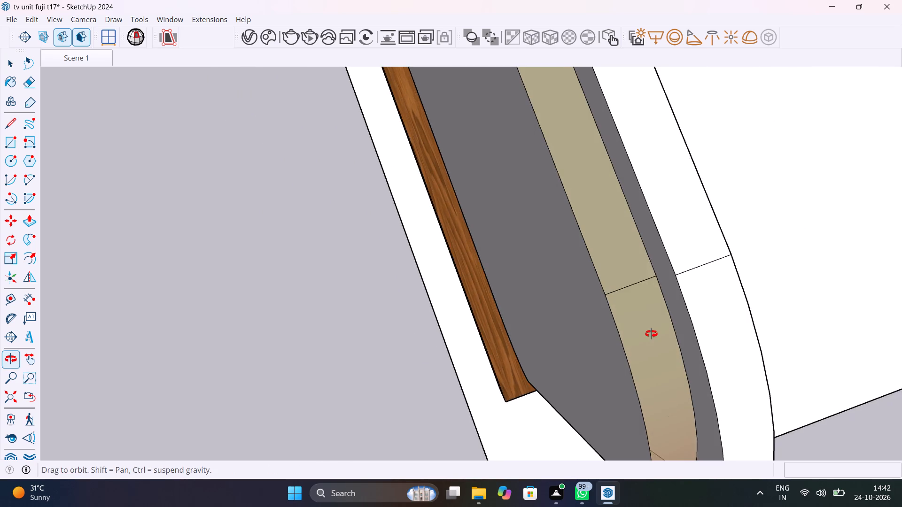
middle_drag(651, 334, 513, 297)
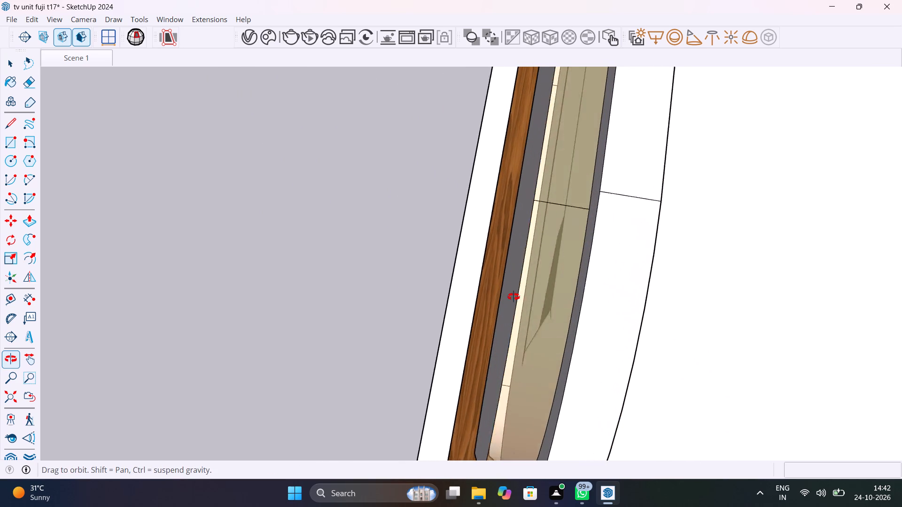
middle_drag(513, 297, 886, 115)
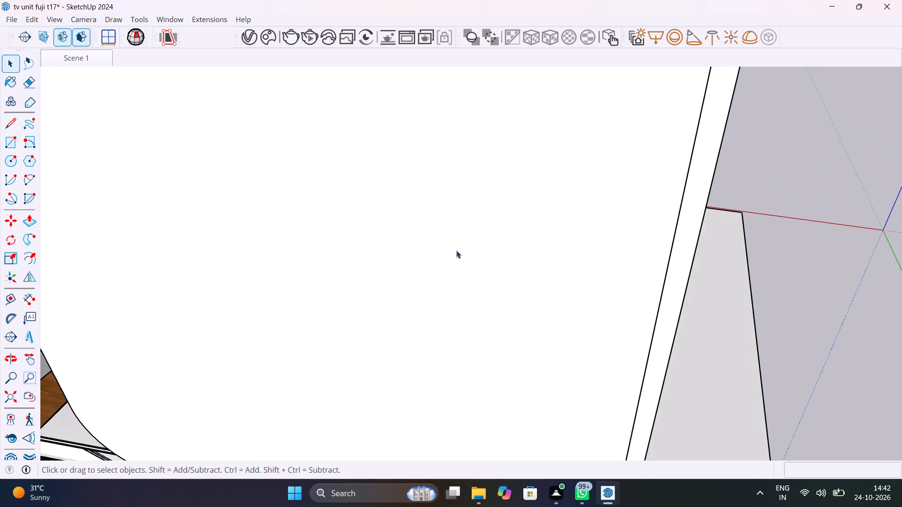
shift+middle_drag(456, 250, 748, 249)
shift+middle_drag(489, 257, 772, 202)
middle_drag(568, 234, 597, 226)
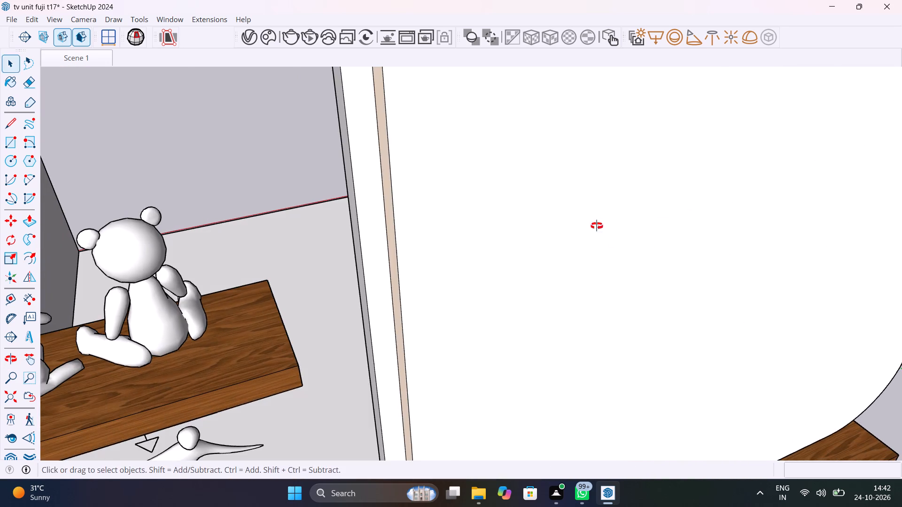
middle_drag(597, 226, 796, 294)
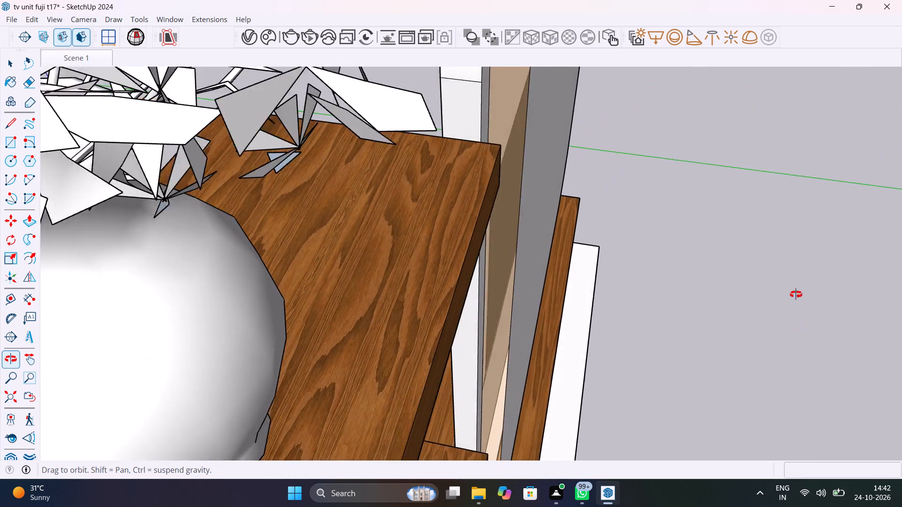
middle_drag(796, 294, 565, 218)
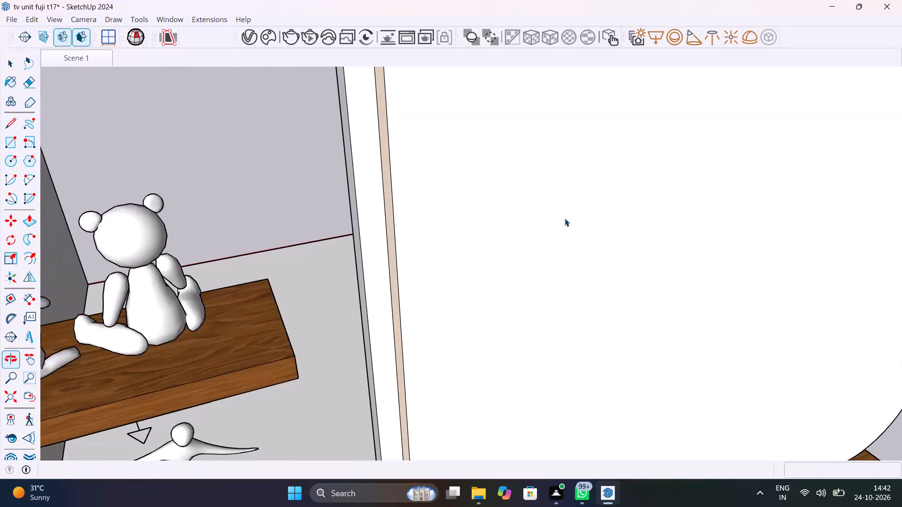
scroll(565, 218, down, 10)
middle_drag(586, 363, 581, 168)
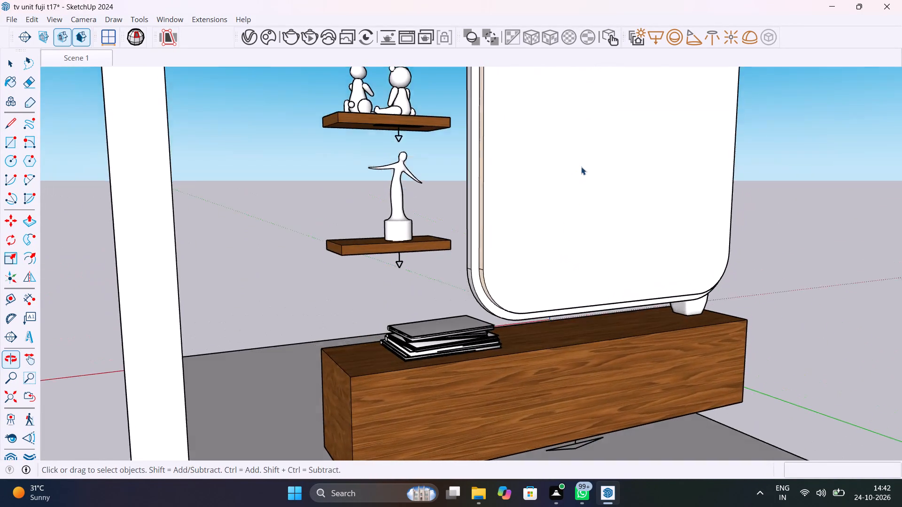
middle_drag(585, 273, 560, 159)
scroll(566, 188, up, 1)
scroll(531, 277, up, 11)
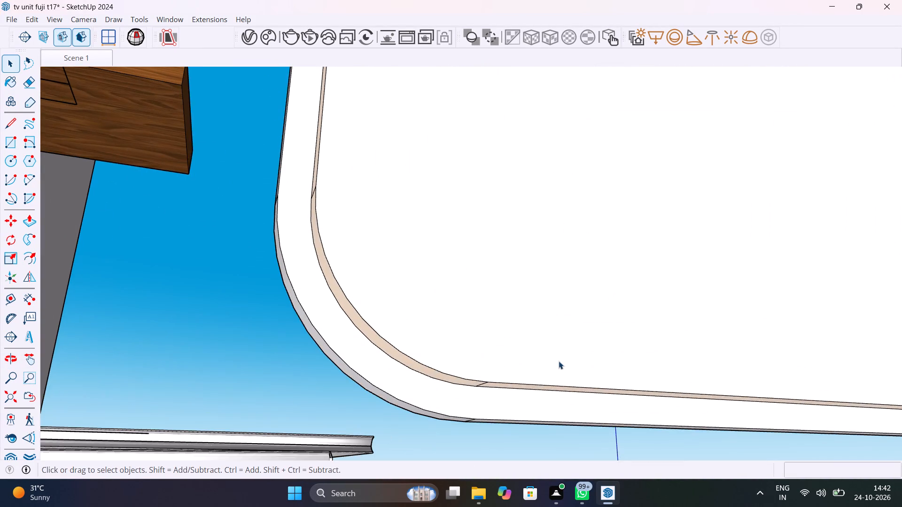
middle_drag(560, 362, 153, 404)
scroll(633, 271, down, 4)
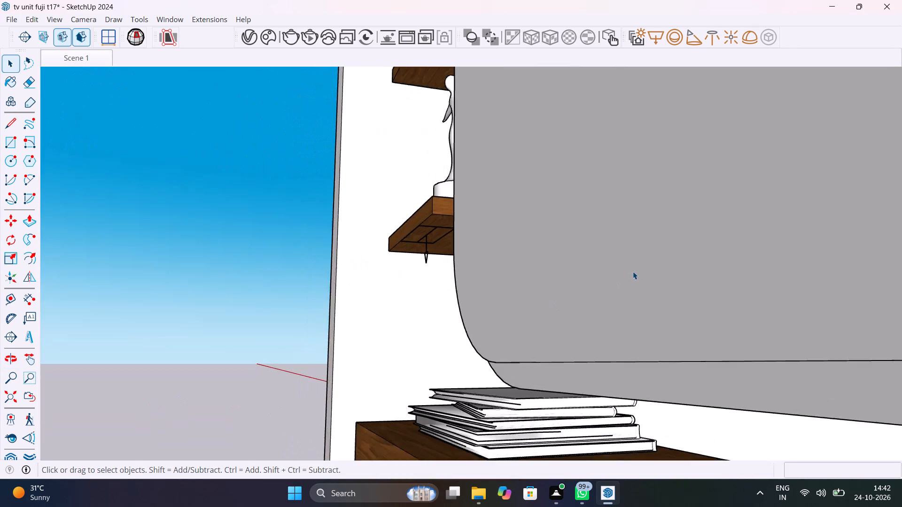
scroll(633, 271, down, 14)
middle_drag(750, 259, 638, 293)
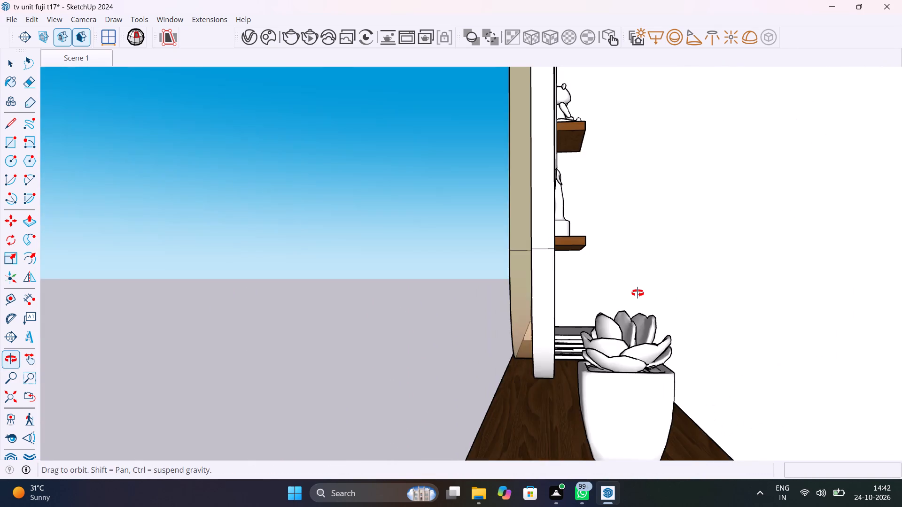
middle_drag(638, 293, 645, 317)
Select the emissive strip's side face inside the TV panel group and delete the Emissive material from the scene.
click(557, 310)
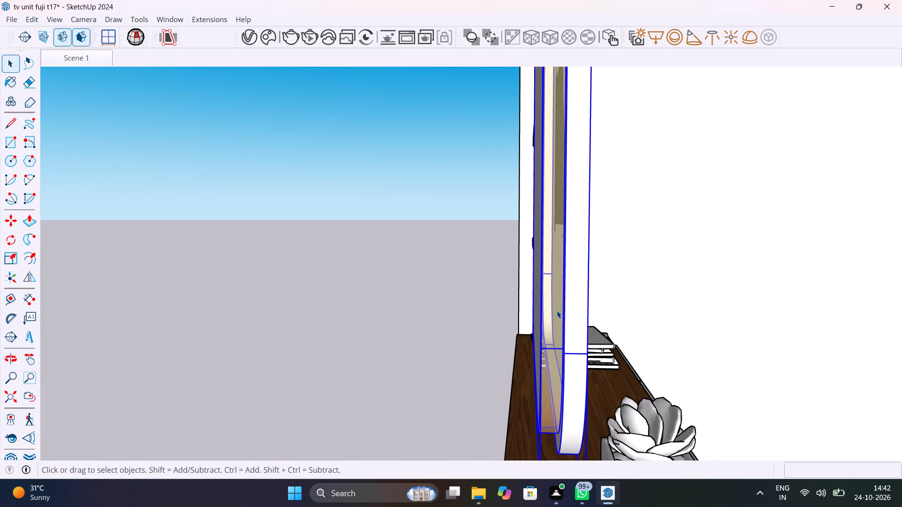
double_click(557, 310)
click(557, 310)
click(557, 310)
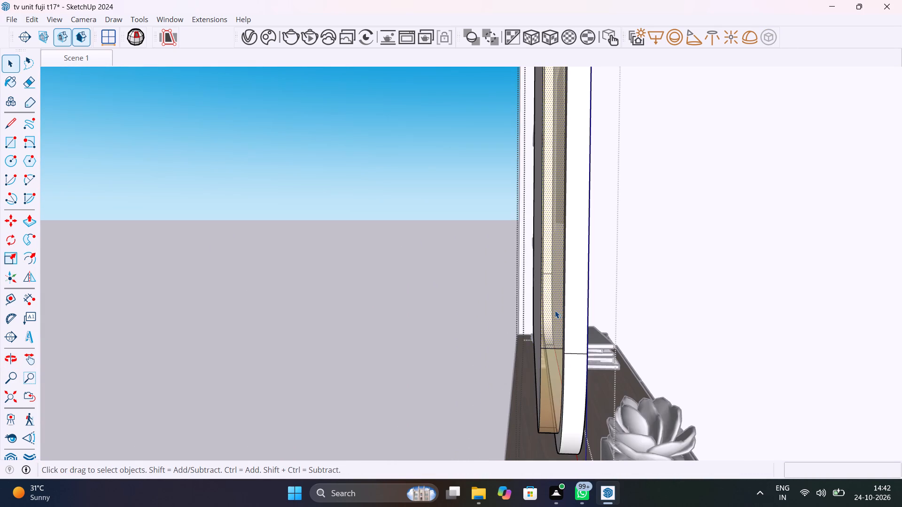
scroll(553, 309, up, 4)
right_click(553, 309)
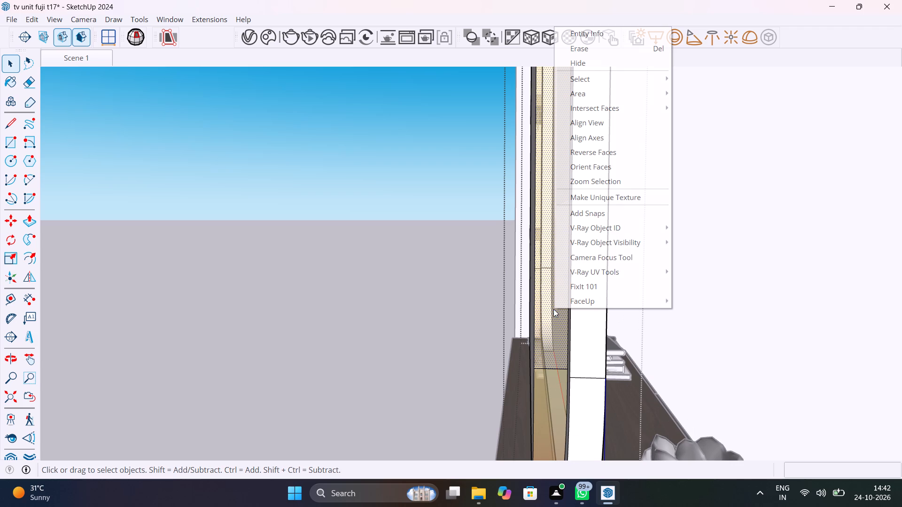
click(546, 273)
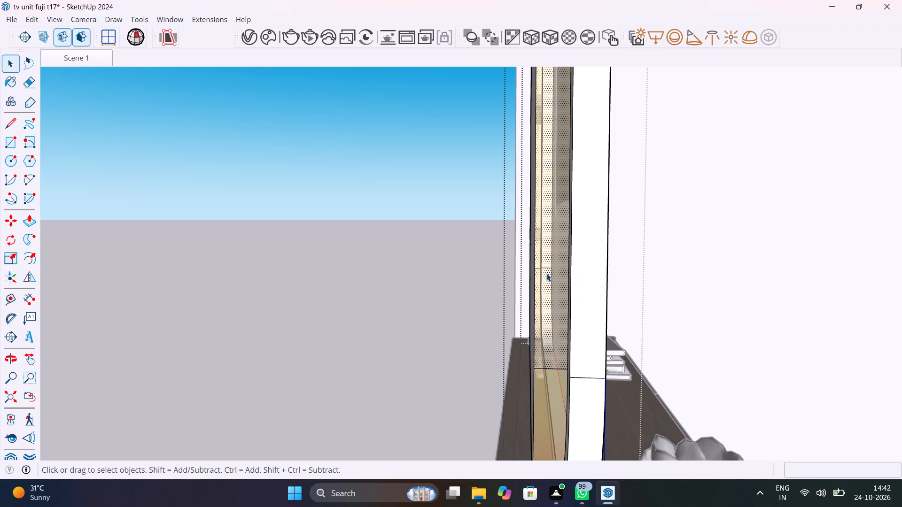
click(249, 39)
drag(267, 269, 263, 64)
right_click(195, 374)
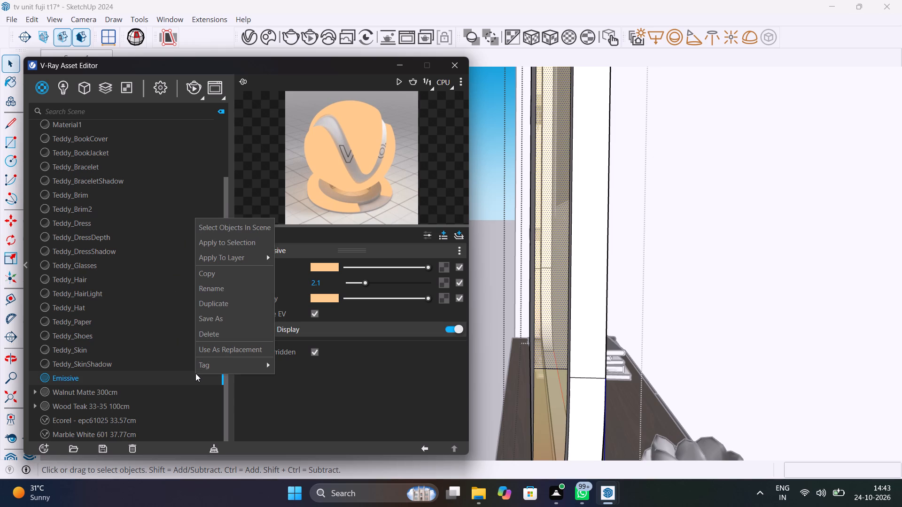
click(216, 333)
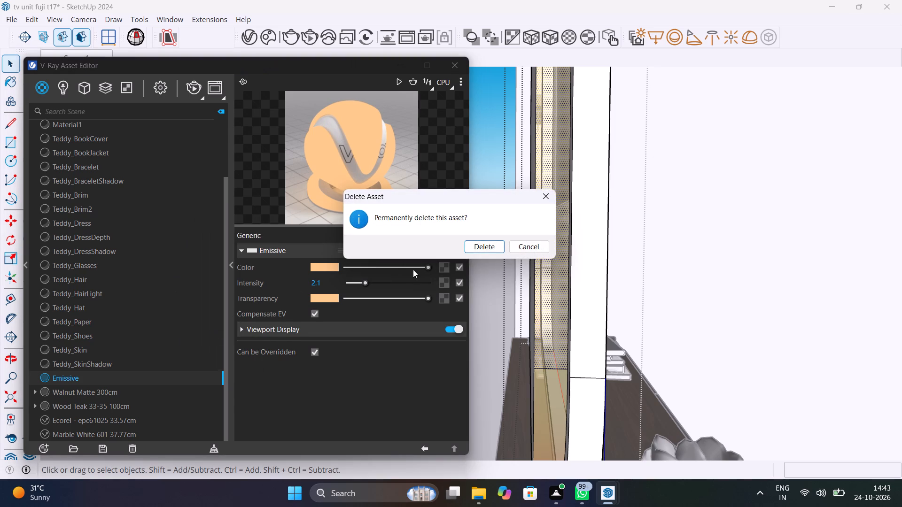
click(484, 246)
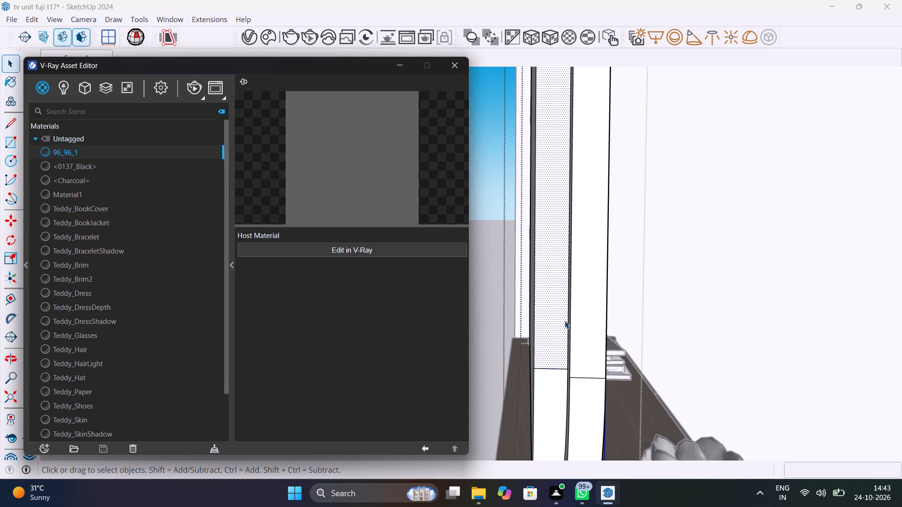
Reopen the TV panel group for editing at the inner strip's rounded corner.
scroll(565, 320, down, 12)
click(488, 257)
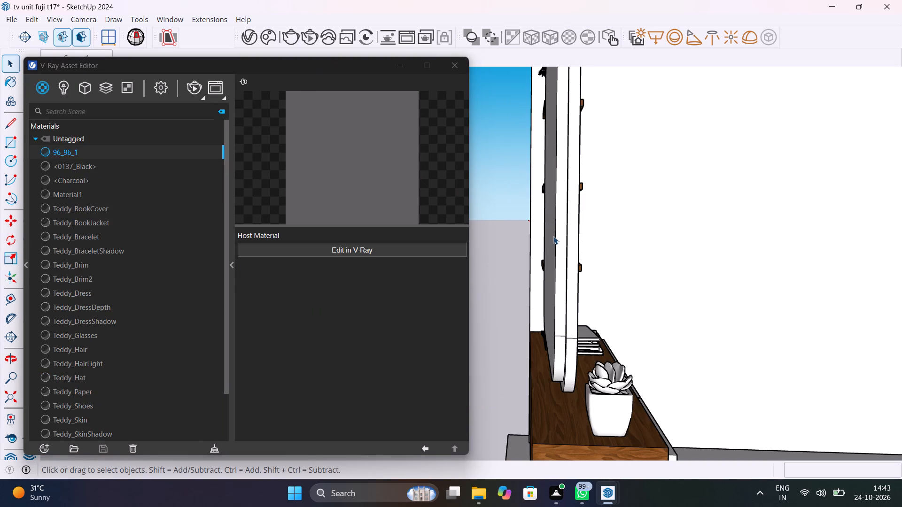
middle_drag(556, 237, 586, 415)
scroll(616, 268, up, 10)
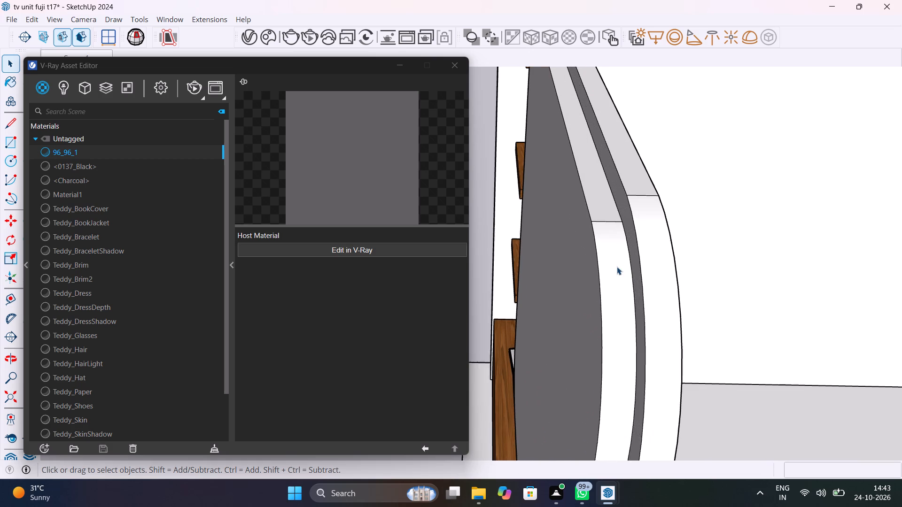
click(617, 282)
scroll(617, 281, up, 7)
double_click(617, 281)
scroll(617, 281, up, 6)
middle_drag(617, 281, 643, 162)
scroll(570, 251, up, 1)
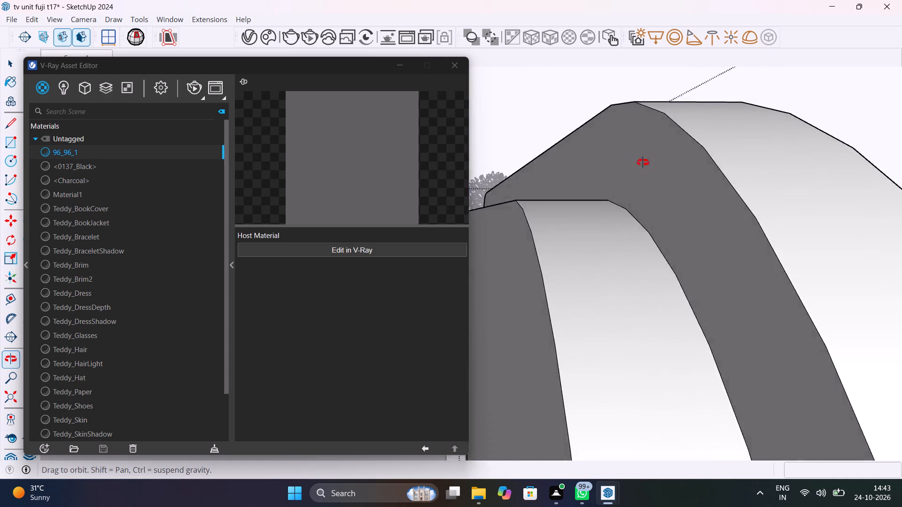
middle_drag(643, 162, 644, 267)
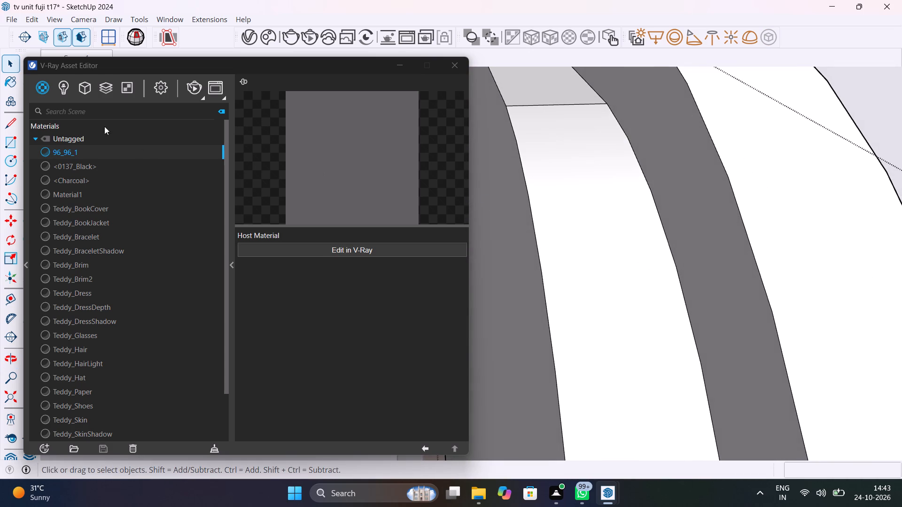
Create a new Emissive material and set its colour temperature to 3500 K.
click(47, 86)
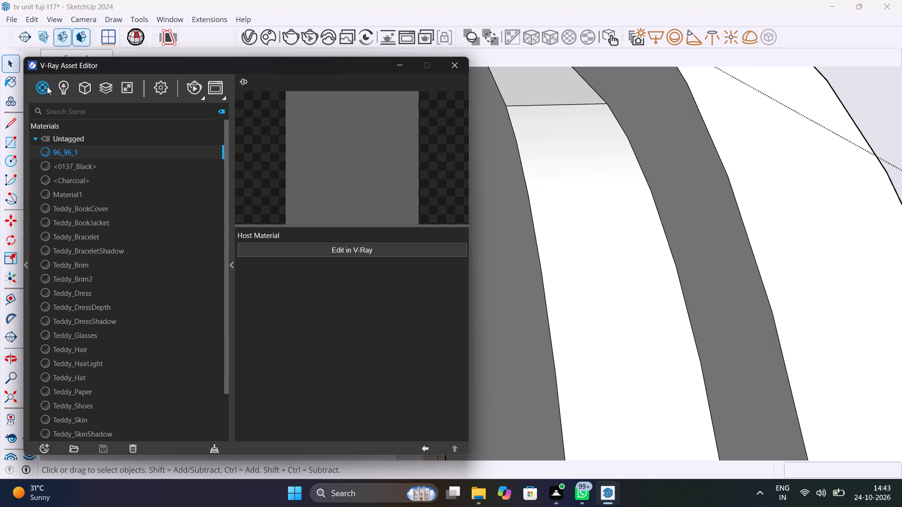
right_click(47, 86)
click(64, 118)
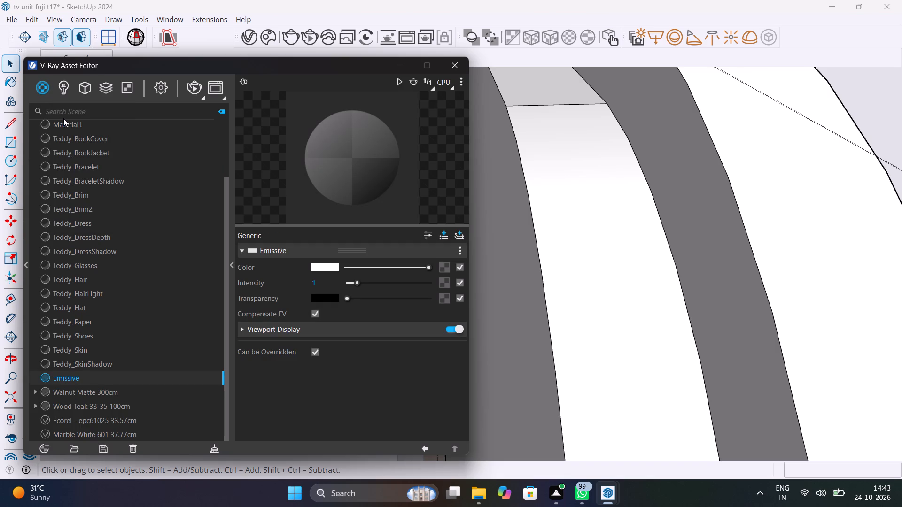
click(327, 266)
drag(478, 295, 422, 301)
text(3500)
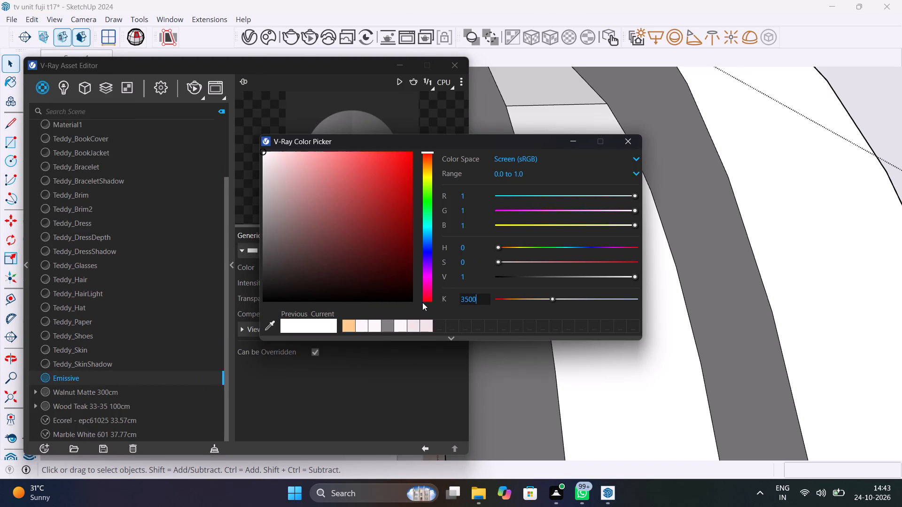
key(Return)
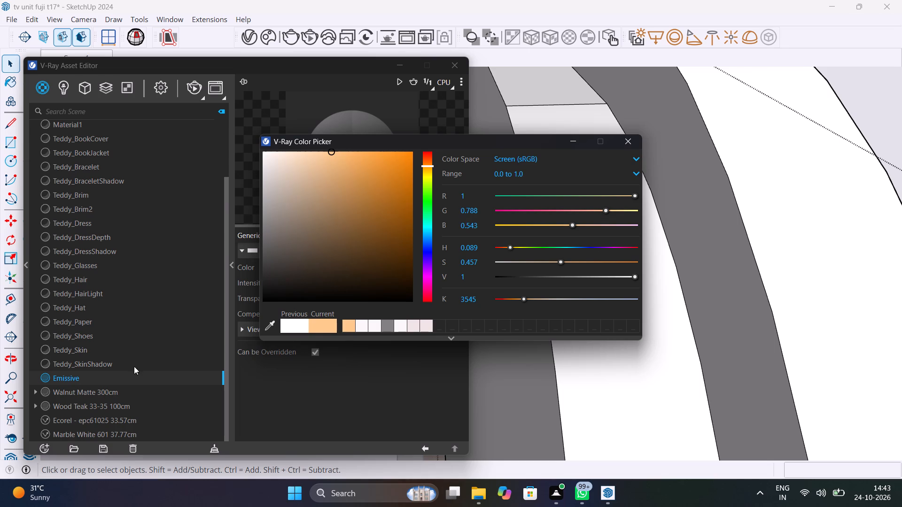
Apply the new Emissive material to the curved corner face of the strip behind the TV panel.
click(648, 391)
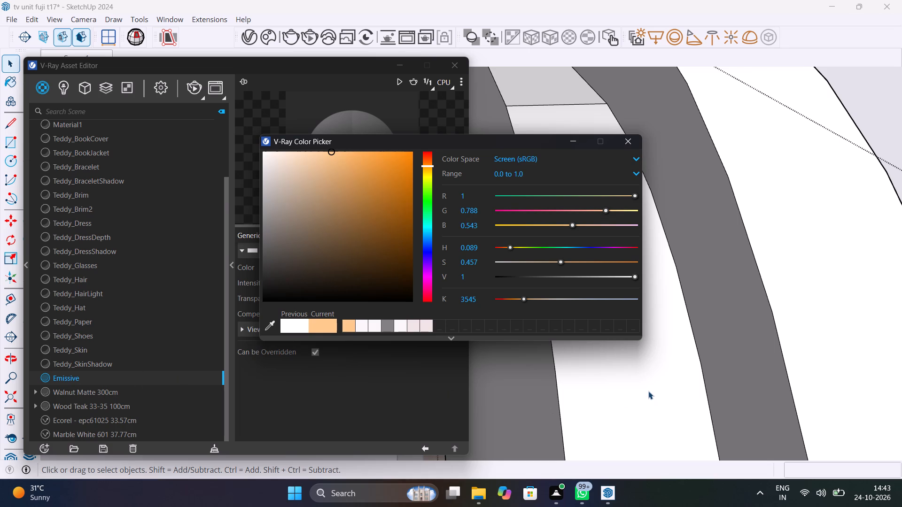
click(647, 391)
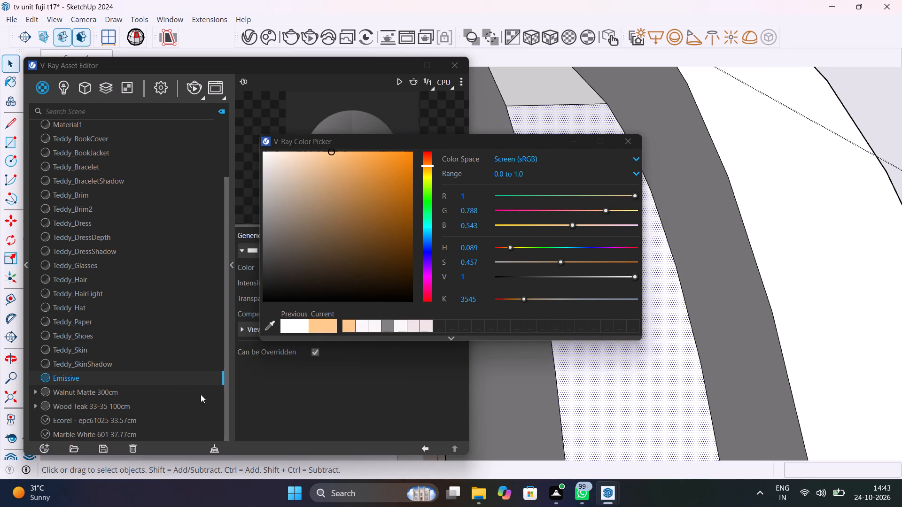
right_click(192, 379)
click(226, 245)
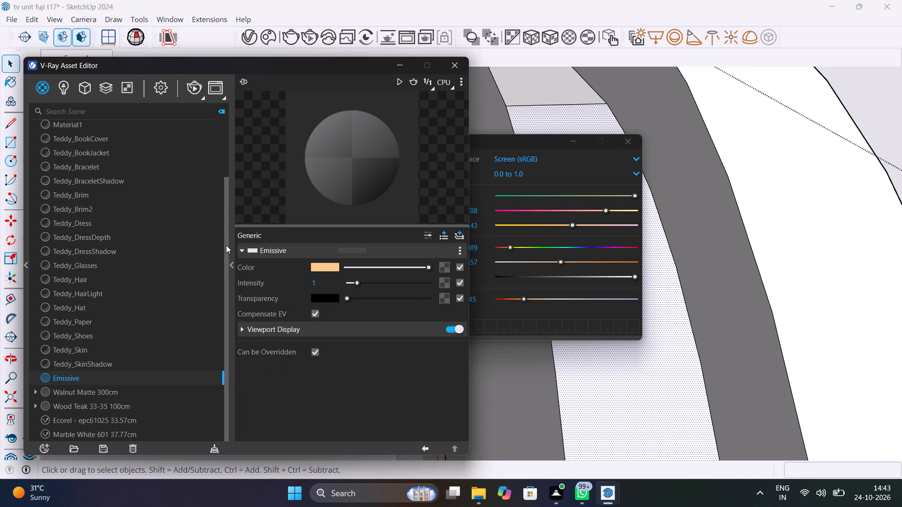
Apply the Emissive material to the straight top face of the strip behind the TV panel.
scroll(540, 380, down, 4)
middle_drag(557, 381, 464, 279)
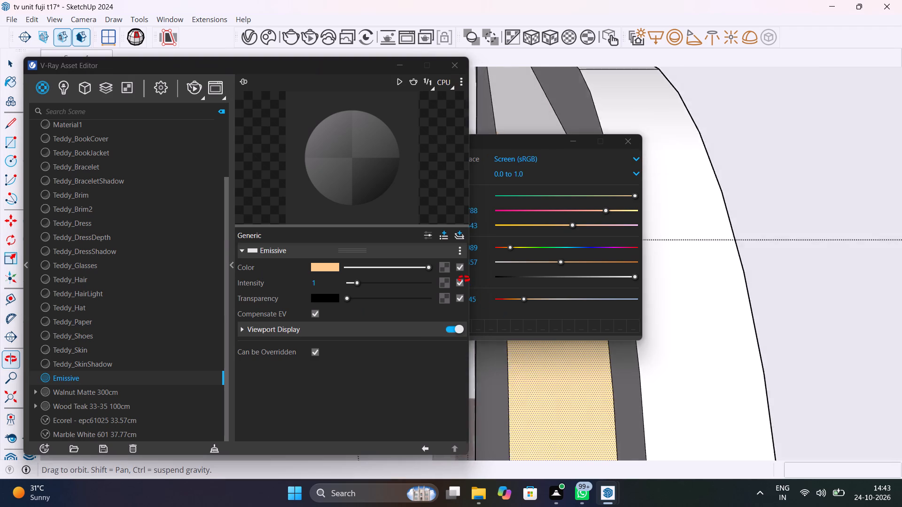
middle_drag(464, 279, 470, 416)
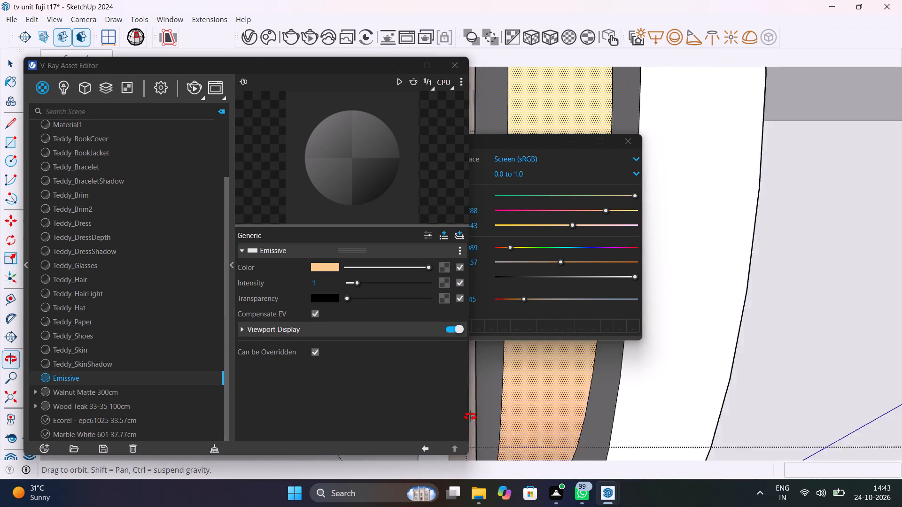
middle_drag(470, 416, 500, 381)
scroll(531, 405, up, 9)
middle_drag(531, 404, 434, 353)
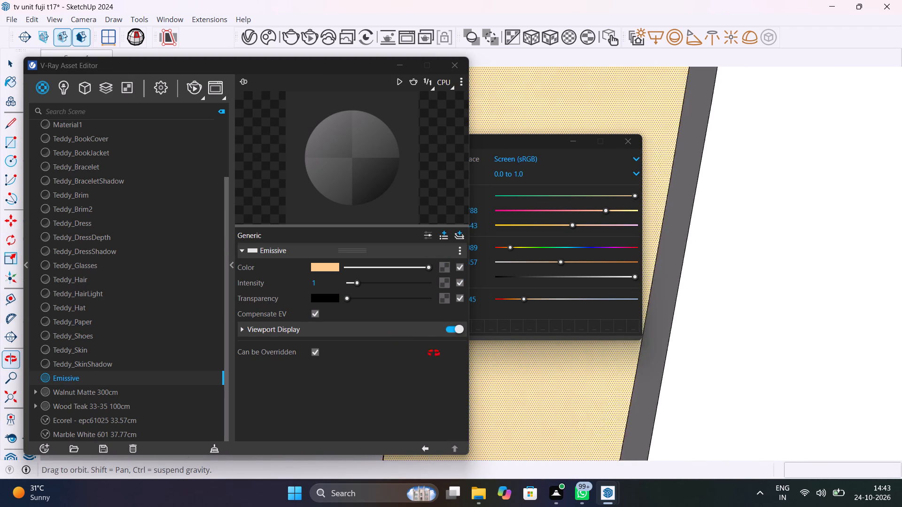
middle_drag(434, 353, 571, 506)
scroll(607, 375, down, 19)
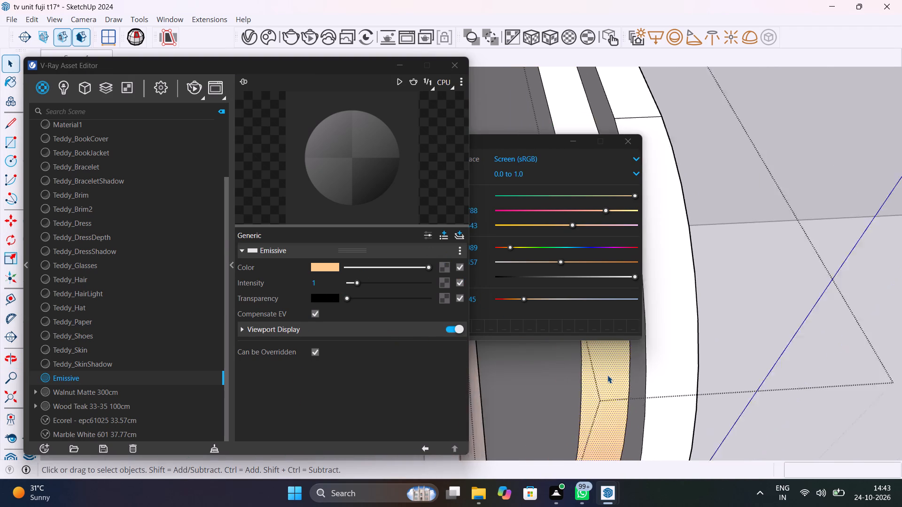
scroll(607, 375, down, 2)
shift+middle_drag(607, 371, 653, 506)
shift+middle_drag(663, 360, 667, 469)
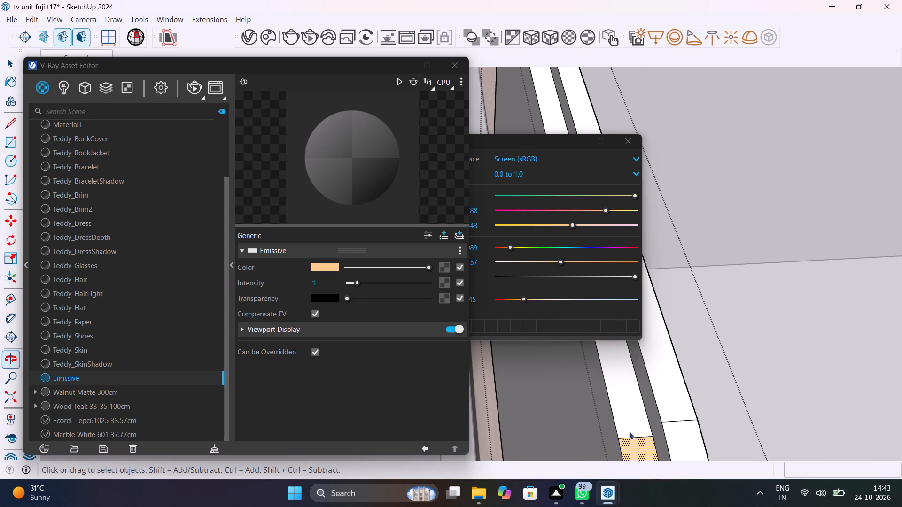
click(629, 408)
right_click(169, 372)
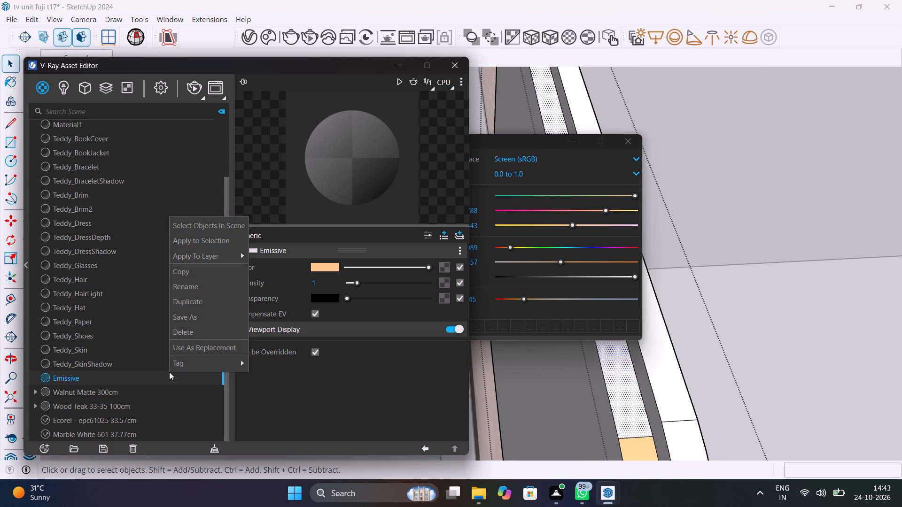
click(203, 241)
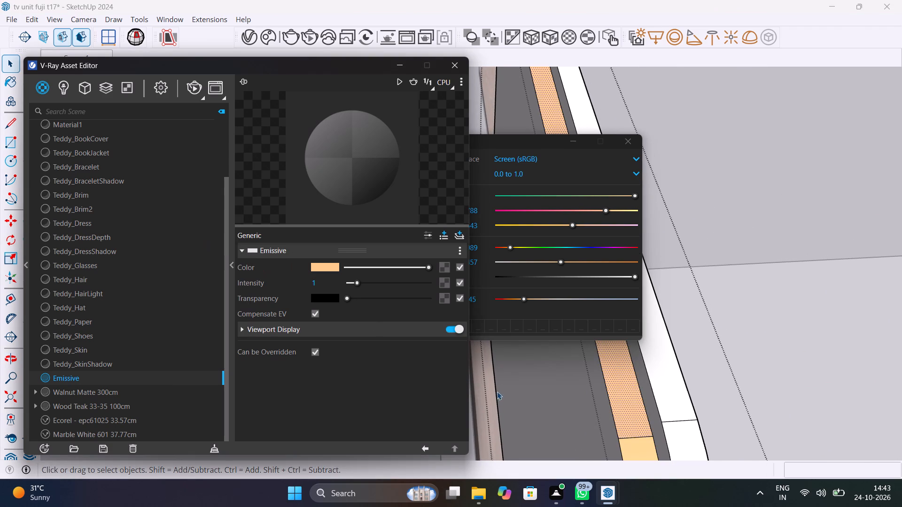
Close the colour picker and apply the Emissive material to the strip's vertical side face below the finished upper corner.
scroll(505, 390, down, 12)
shift+middle_drag(535, 393, 481, 319)
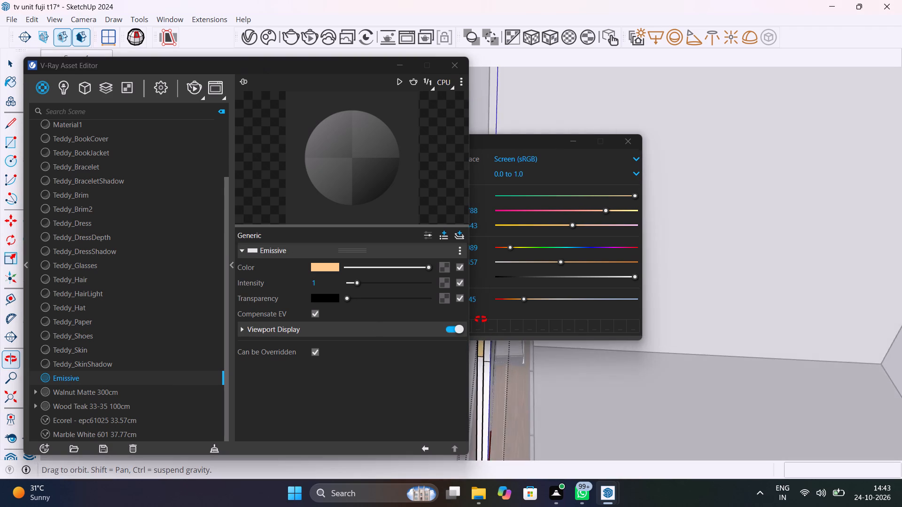
shift+middle_drag(481, 319, 604, 309)
scroll(613, 387, up, 4)
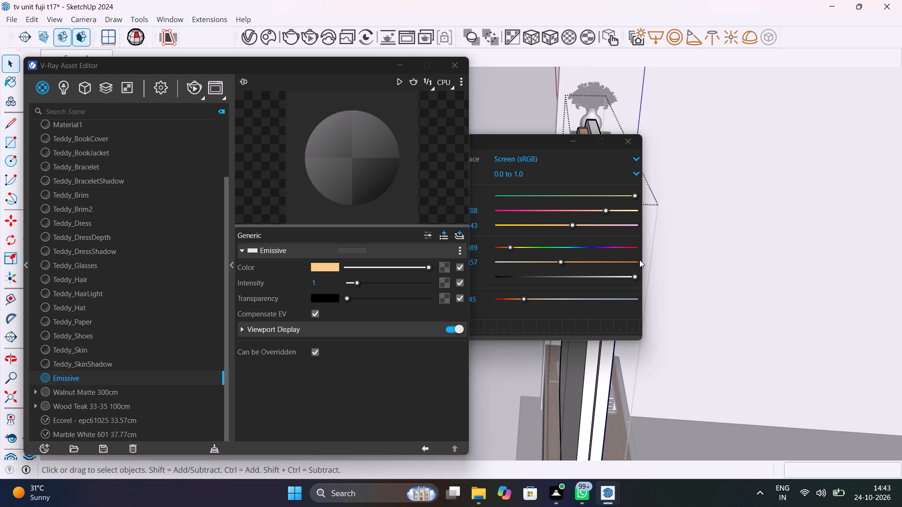
click(632, 136)
scroll(596, 355, up, 4)
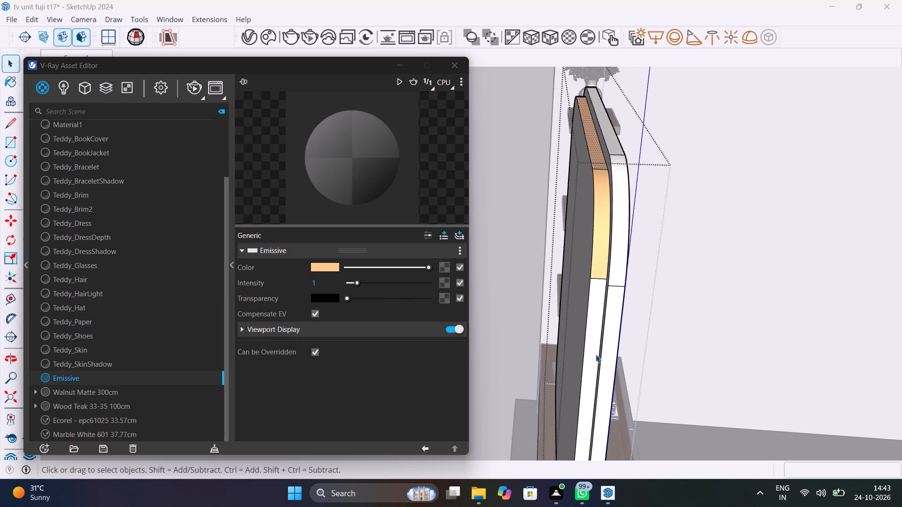
scroll(592, 314, up, 8)
click(592, 310)
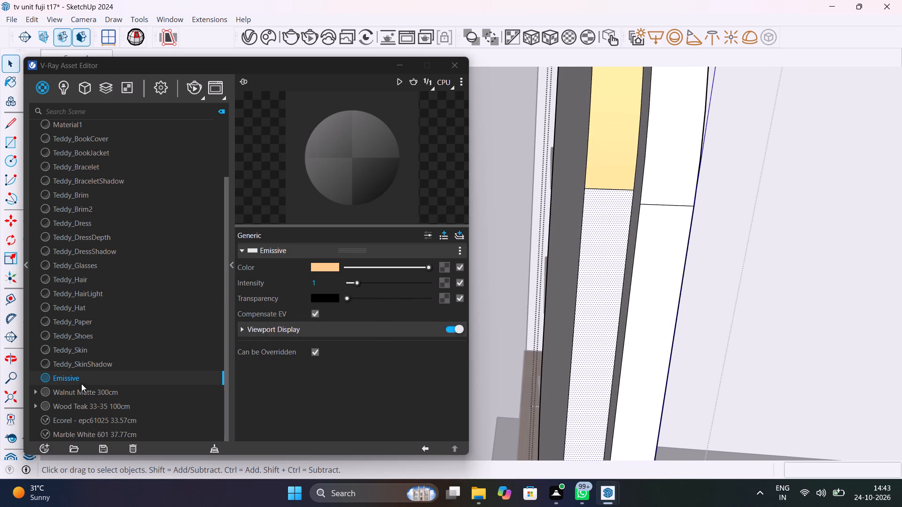
right_click(104, 379)
click(151, 248)
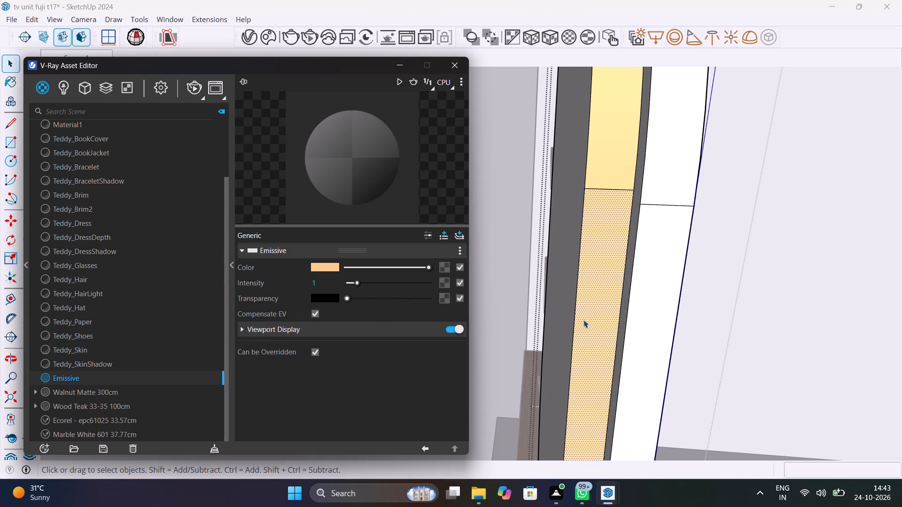
Apply the Emissive material to the curved lower corner face beneath the finished vertical side of the strip.
scroll(696, 315, down, 13)
middle_drag(615, 336, 664, 219)
scroll(634, 334, up, 18)
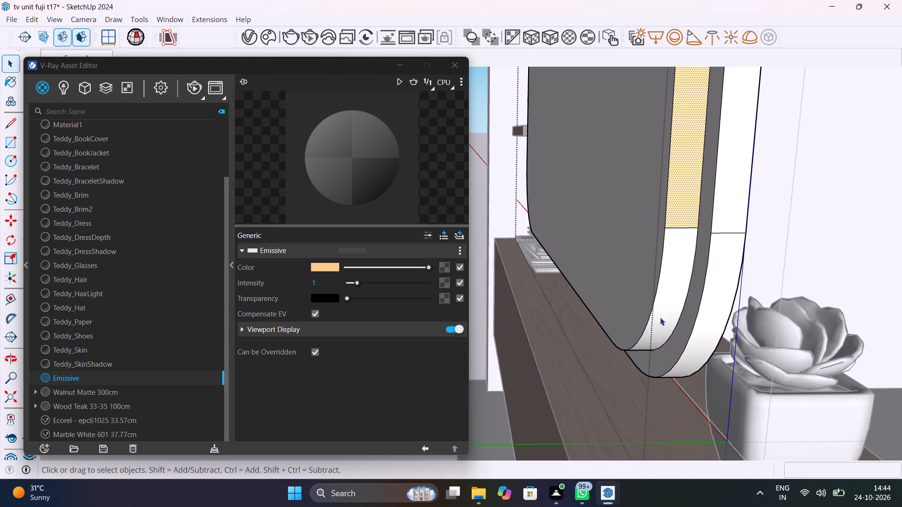
click(660, 317)
right_click(187, 376)
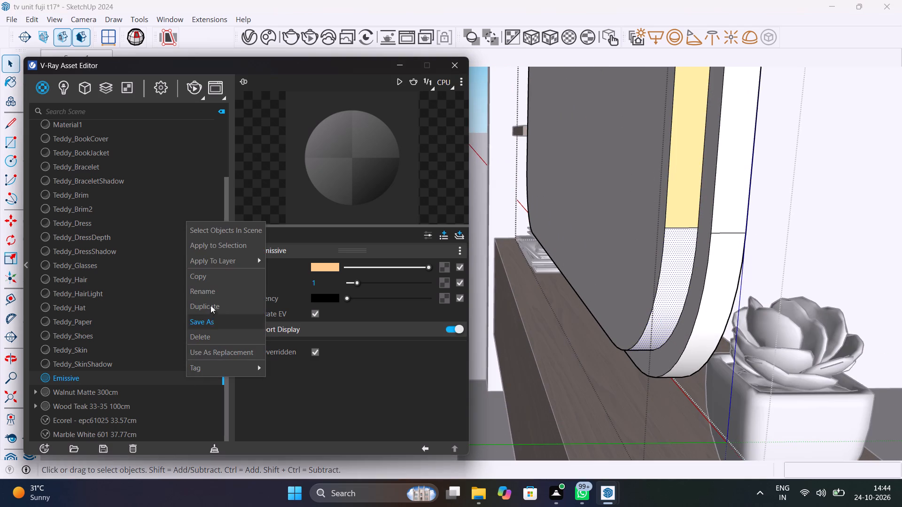
click(235, 242)
Apply the Emissive material to the straight bottom face of the strip behind the TV panel.
middle_drag(600, 312, 807, 201)
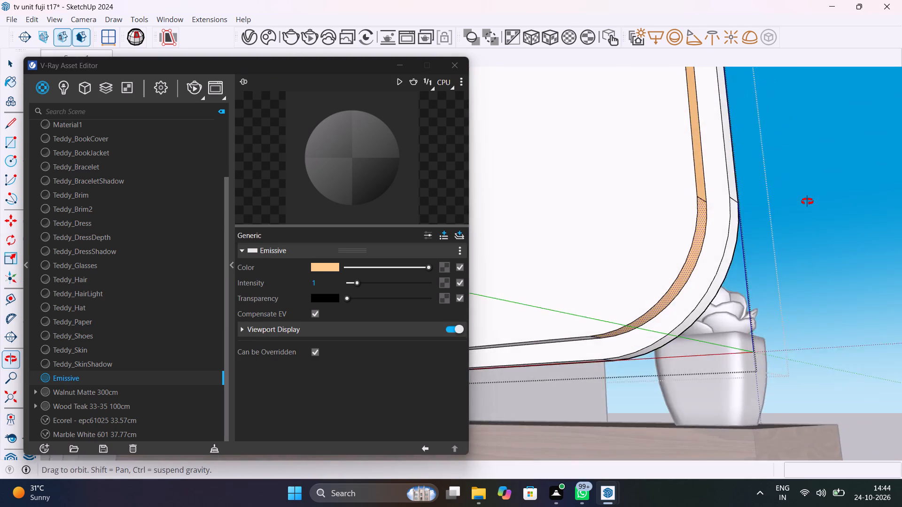
middle_drag(807, 201, 880, 179)
middle_drag(595, 327, 828, 338)
middle_drag(768, 351, 799, 291)
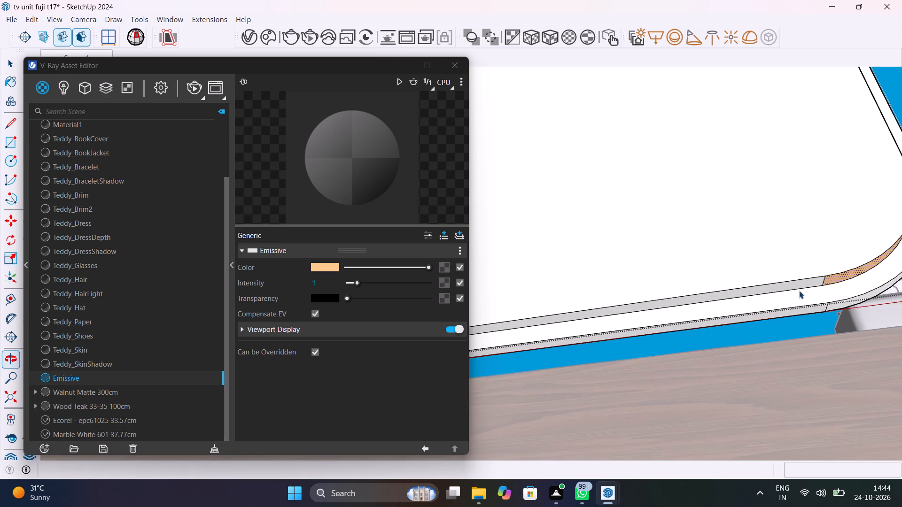
scroll(798, 284, up, 6)
click(798, 284)
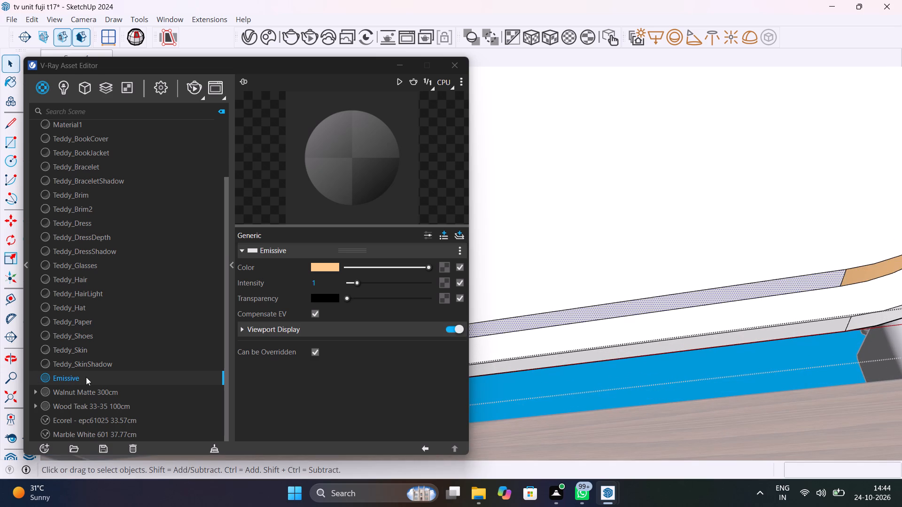
right_click(86, 377)
click(144, 238)
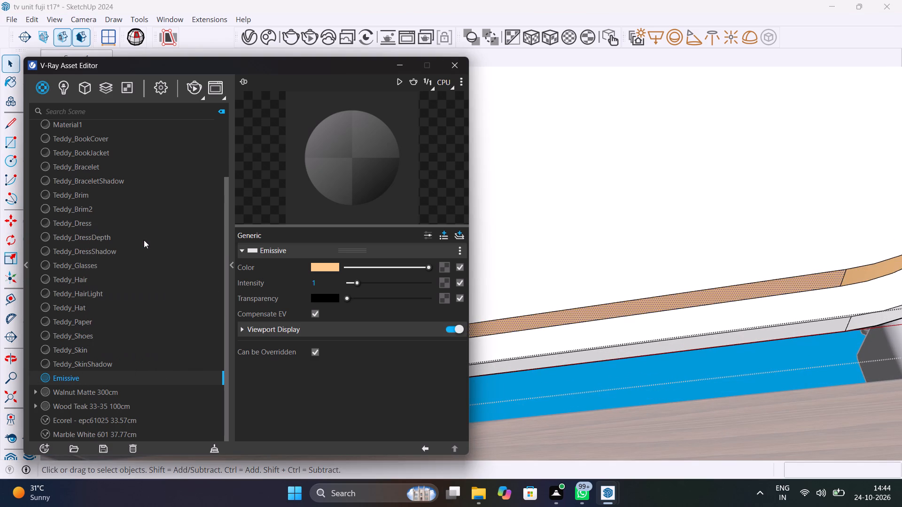
Apply the Emissive material to the strip's other curved lower corner face, at the far end of the bottom face.
scroll(456, 344, down, 4)
scroll(730, 138, down, 12)
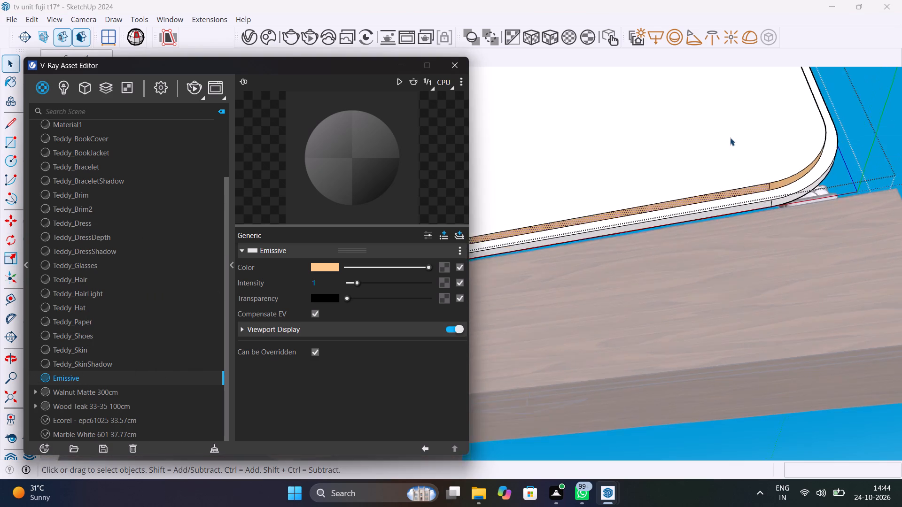
middle_drag(742, 170, 784, 268)
scroll(764, 215, down, 5)
middle_drag(688, 222, 892, 247)
scroll(549, 245, up, 15)
middle_drag(561, 243, 647, 192)
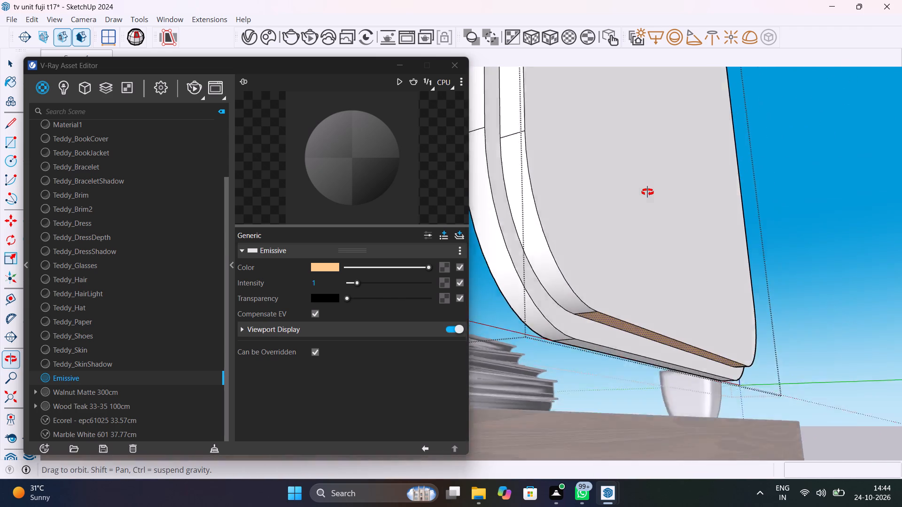
middle_drag(647, 192, 652, 189)
click(548, 268)
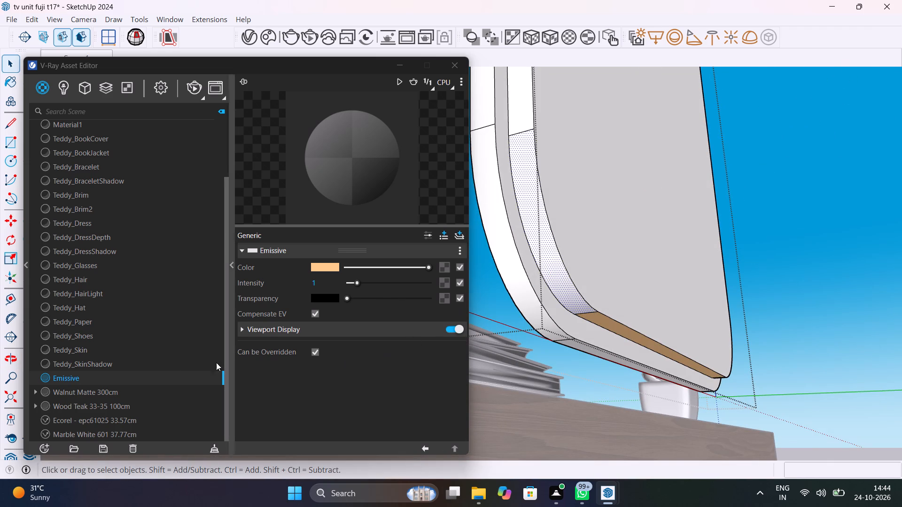
right_click(173, 377)
click(209, 248)
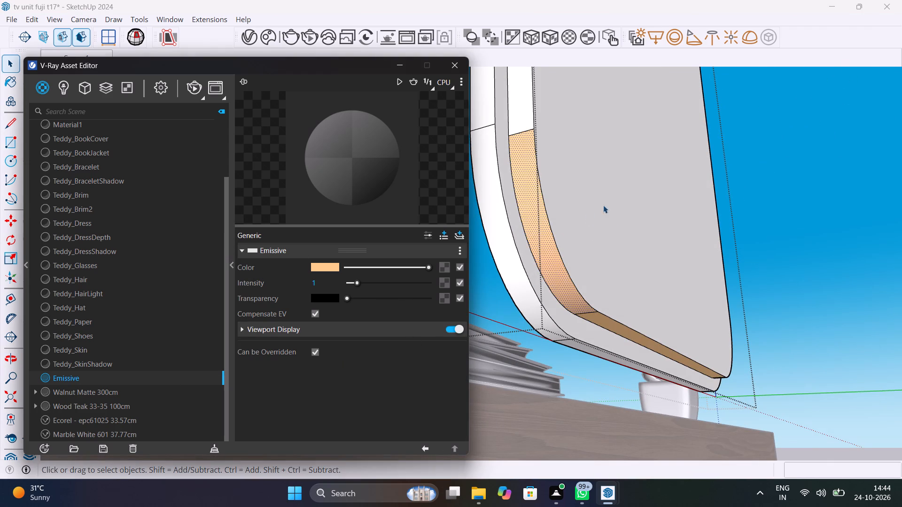
Apply the Emissive material to the strip's remaining vertical side face, on the shelf side of the TV panel.
scroll(613, 219, down, 4)
middle_drag(615, 191, 684, 354)
middle_drag(677, 309, 586, 286)
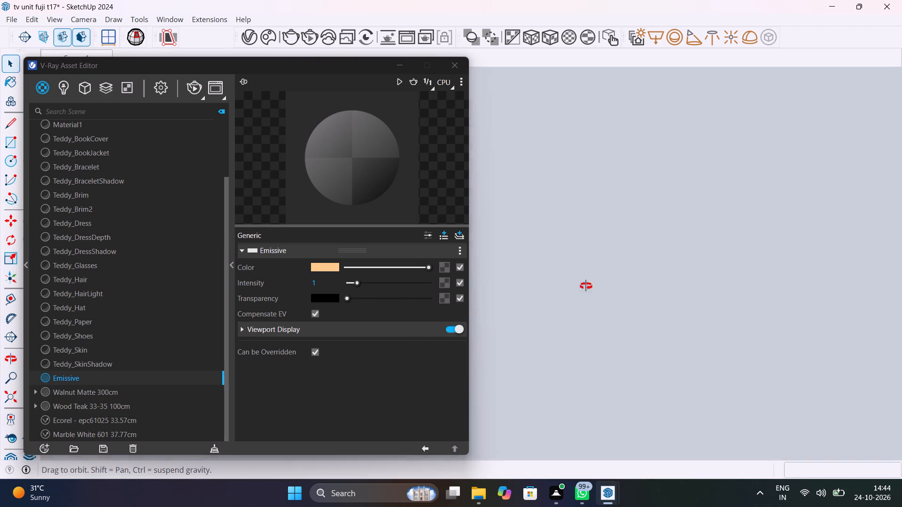
middle_drag(586, 286, 412, 312)
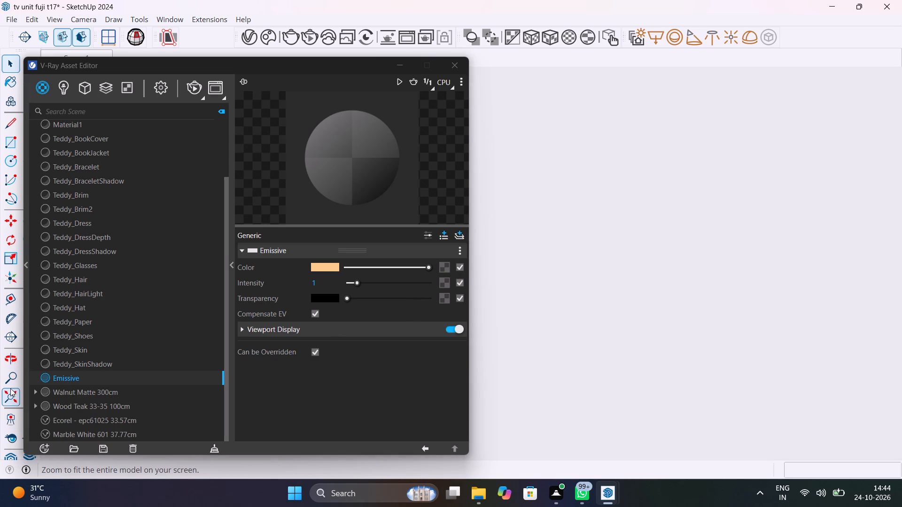
click(10, 388)
middle_drag(630, 285, 875, 295)
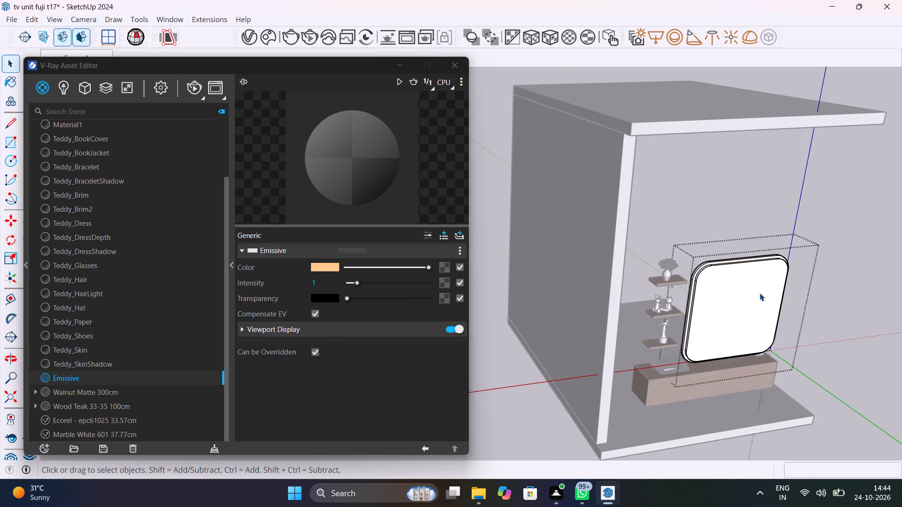
scroll(754, 290, up, 14)
middle_drag(675, 308, 723, 262)
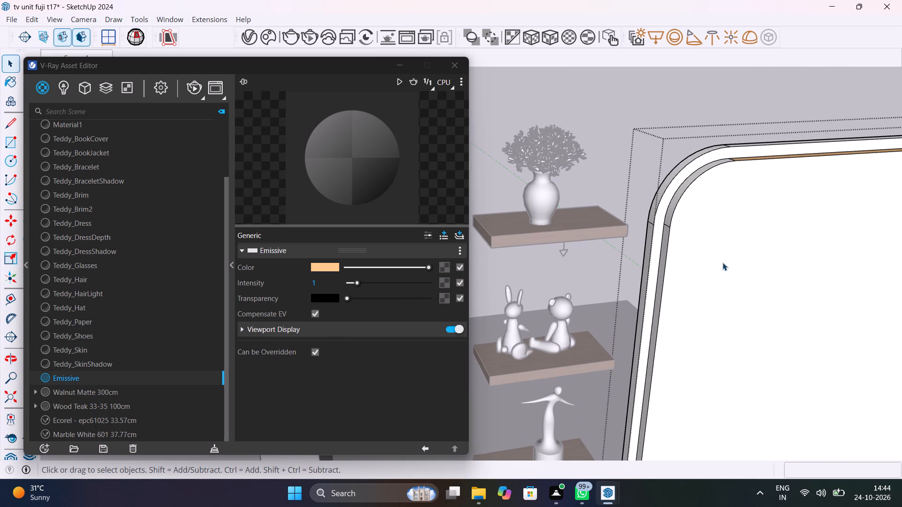
middle_drag(723, 262, 846, 344)
scroll(632, 192, up, 9)
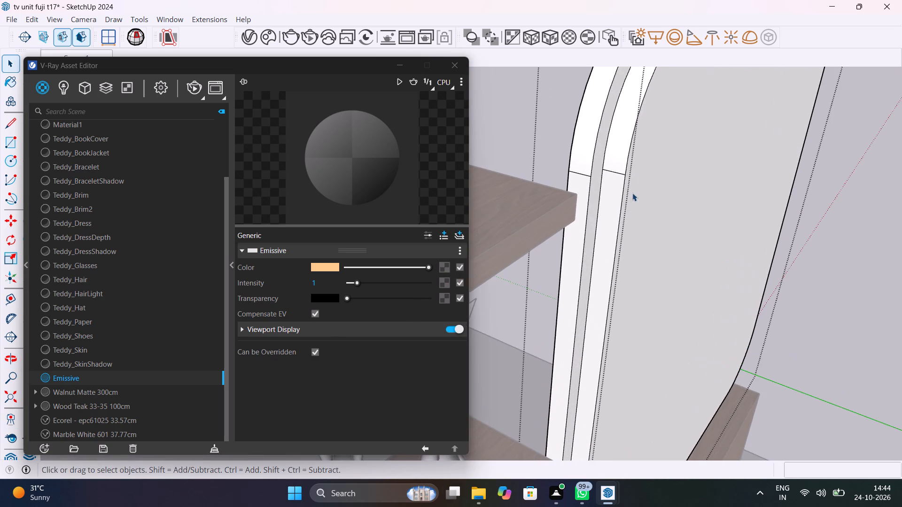
click(606, 230)
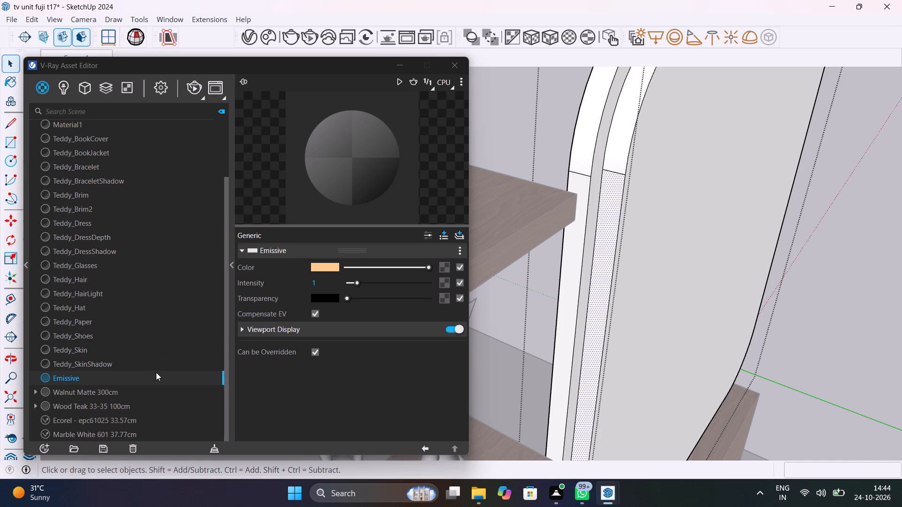
right_click(158, 376)
click(236, 245)
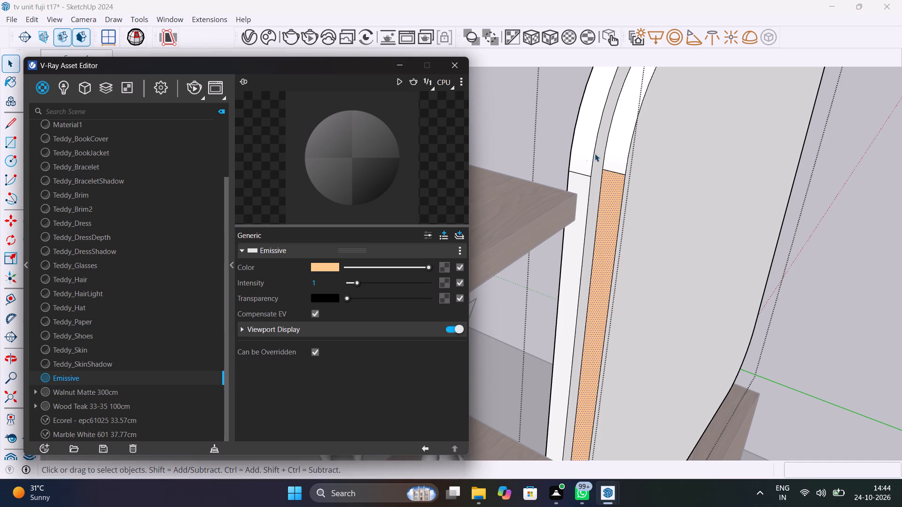
Apply the Emissive material to the strip's remaining curved upper corner face and leave the TV panel group.
click(622, 149)
right_click(208, 376)
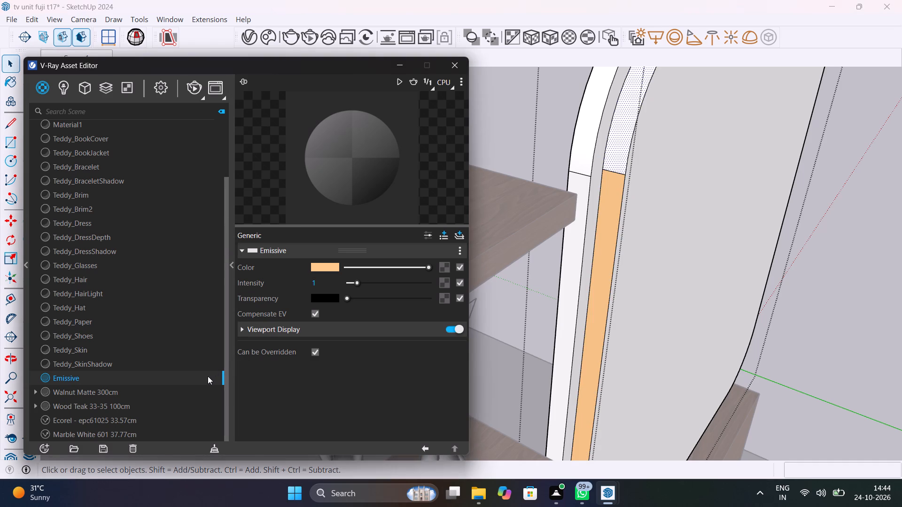
click(231, 246)
scroll(658, 163, up, 5)
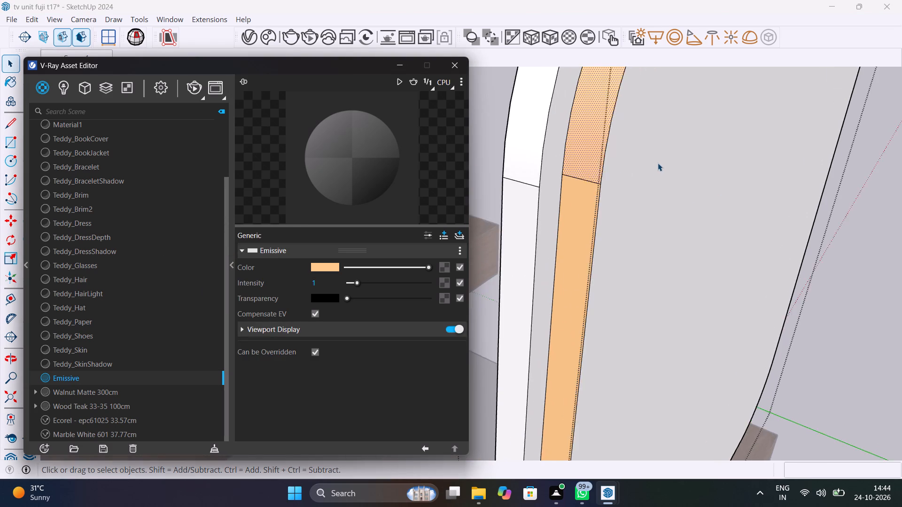
scroll(658, 163, up, 4)
middle_drag(605, 202, 723, 305)
scroll(644, 190, up, 7)
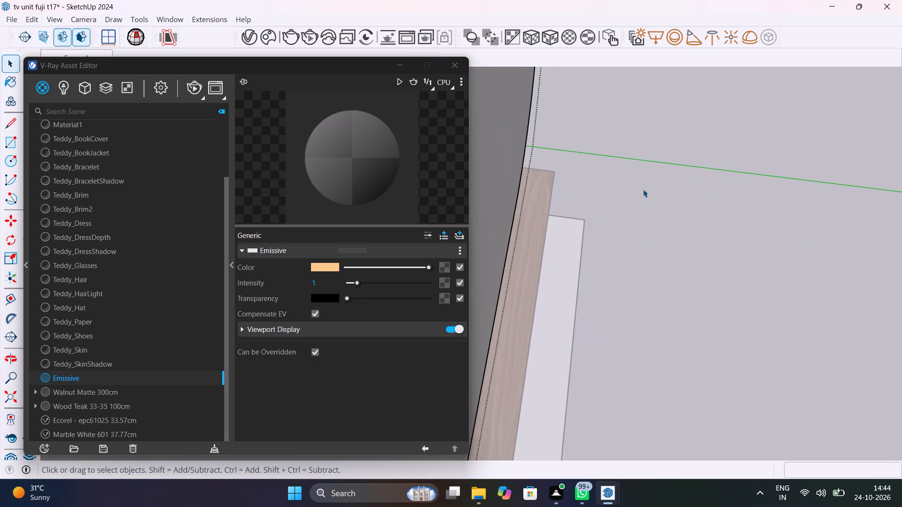
scroll(643, 189, down, 14)
click(766, 145)
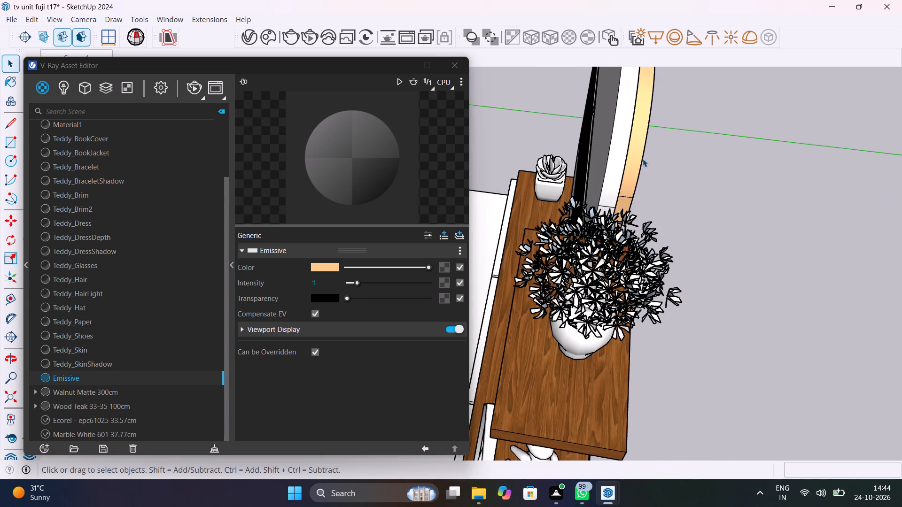
Inspect the emissive strip around the TV panel's upper corners, top and sides for complete coverage.
scroll(643, 159, up, 13)
scroll(635, 177, down, 8)
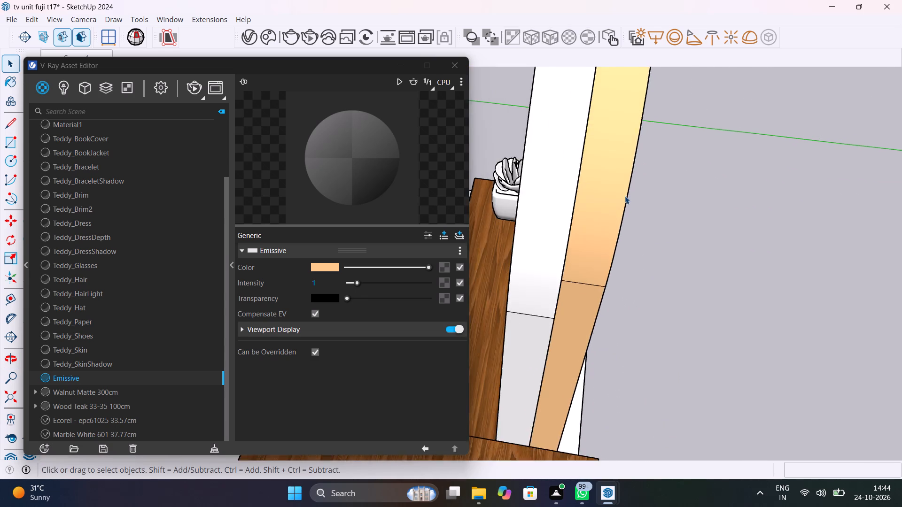
middle_drag(635, 213, 487, 184)
scroll(752, 195, down, 11)
middle_drag(757, 193, 471, 146)
scroll(901, 272, down, 1)
middle_drag(898, 269, 665, 217)
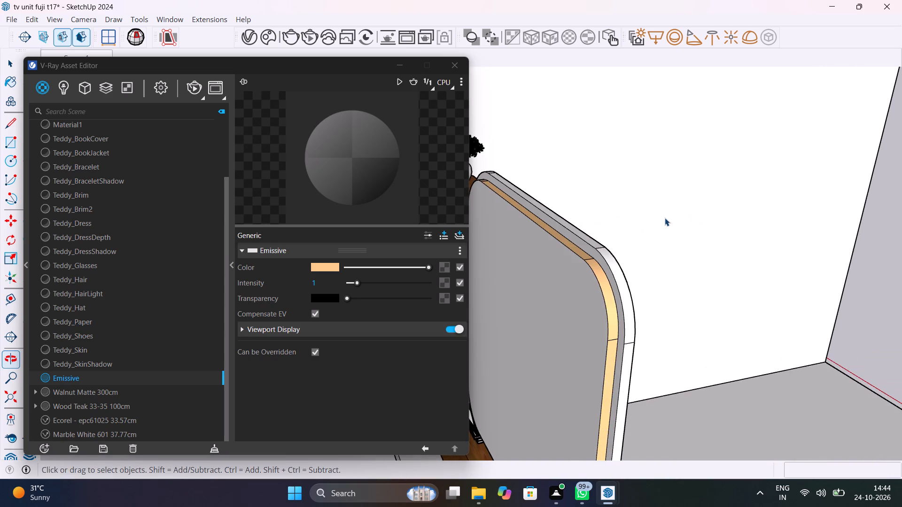
Close the Asset Editor and unhide all hidden geometry so the room's walls are restored.
scroll(666, 221, down, 9)
middle_drag(677, 290, 611, 282)
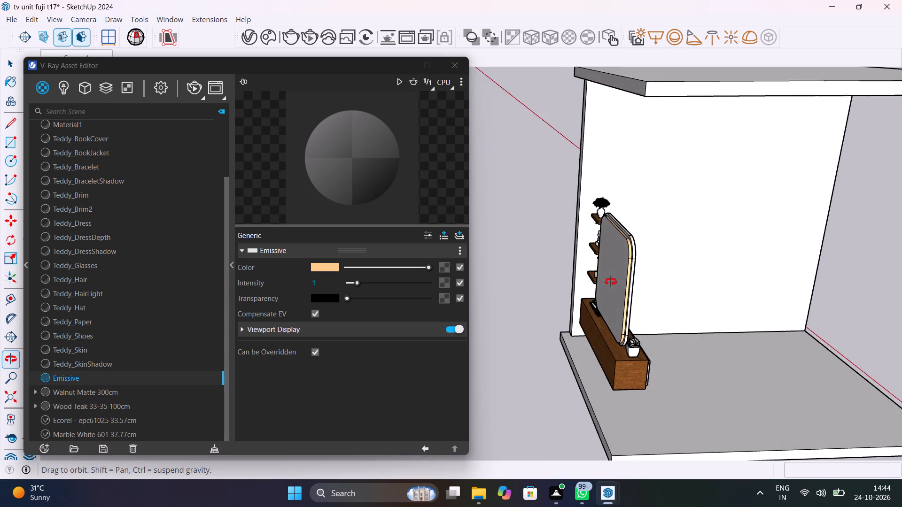
middle_drag(611, 282, 647, 203)
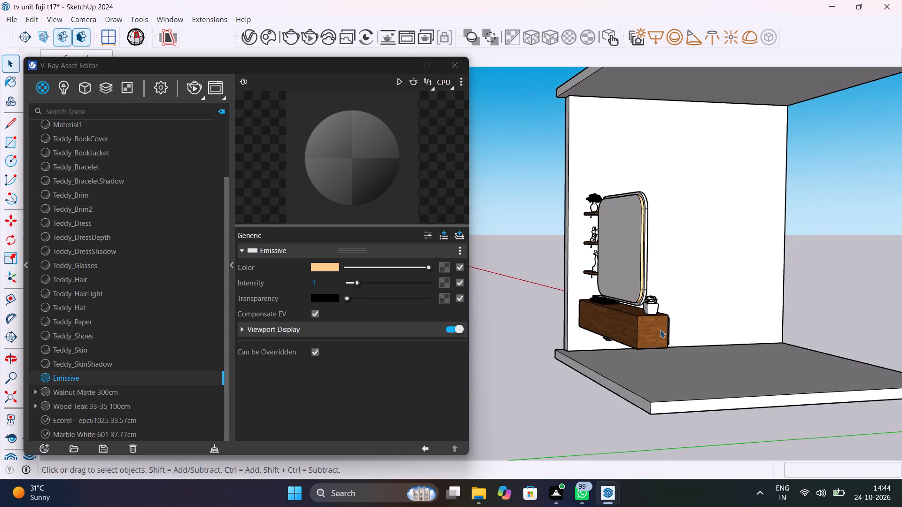
scroll(660, 326, up, 14)
scroll(665, 325, down, 12)
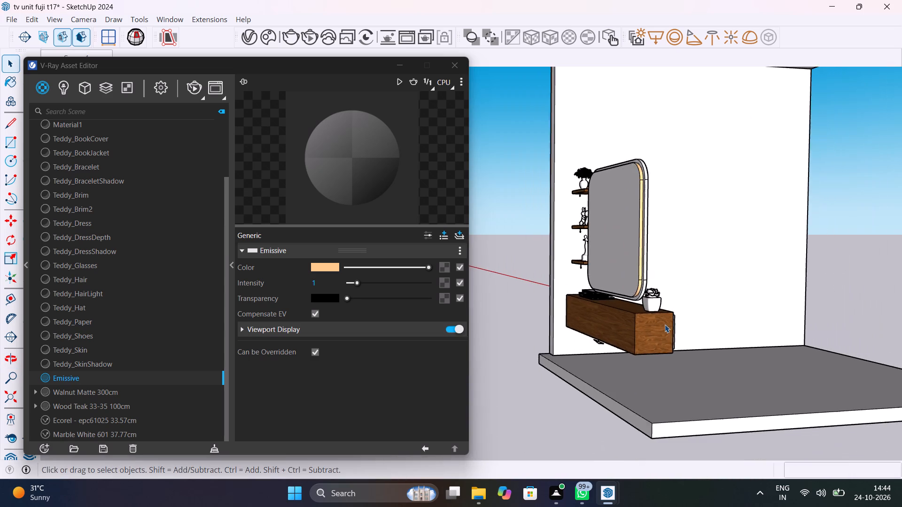
scroll(665, 324, down, 4)
middle_drag(675, 312, 633, 345)
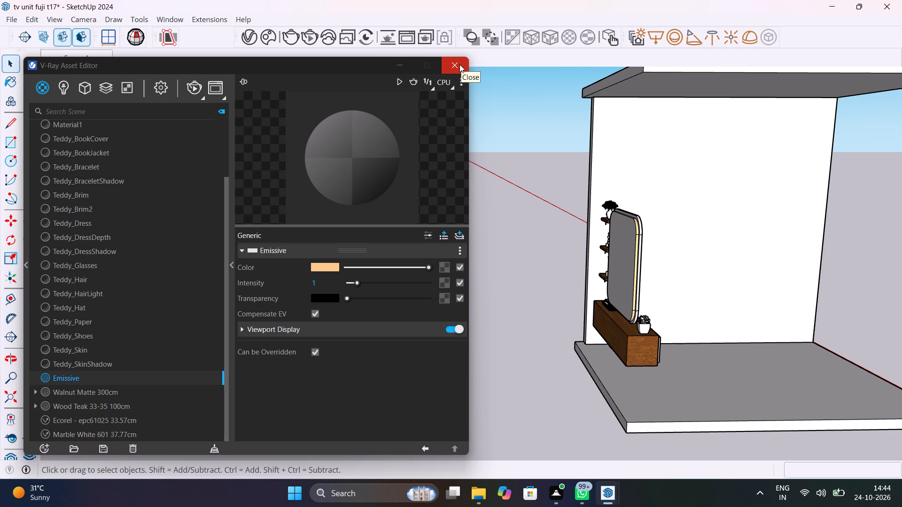
click(458, 65)
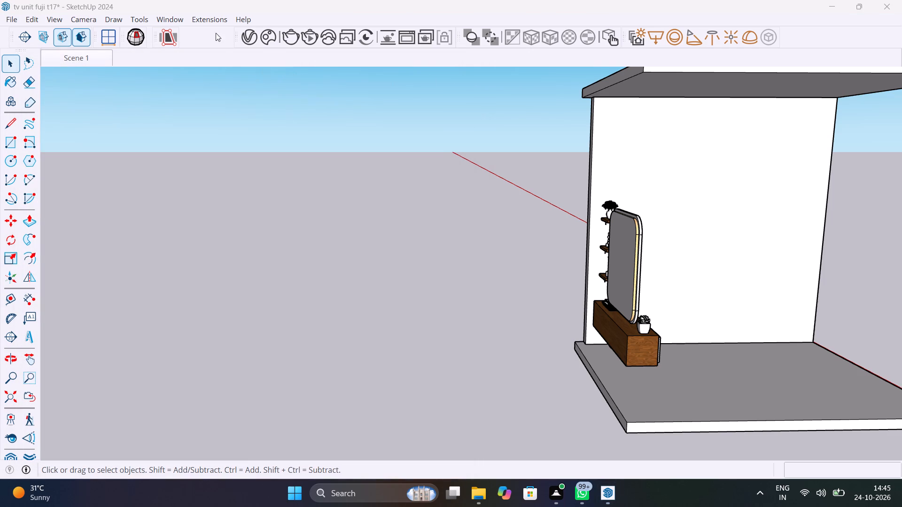
click(31, 18)
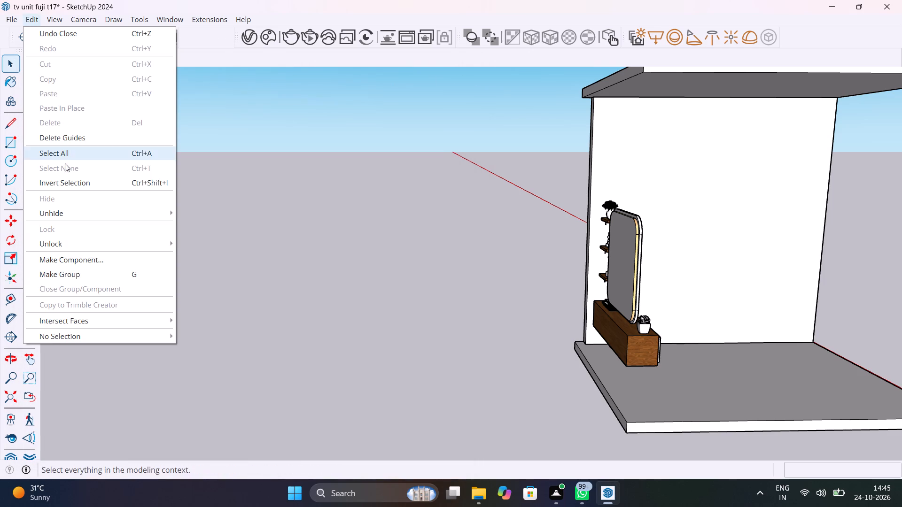
click(195, 241)
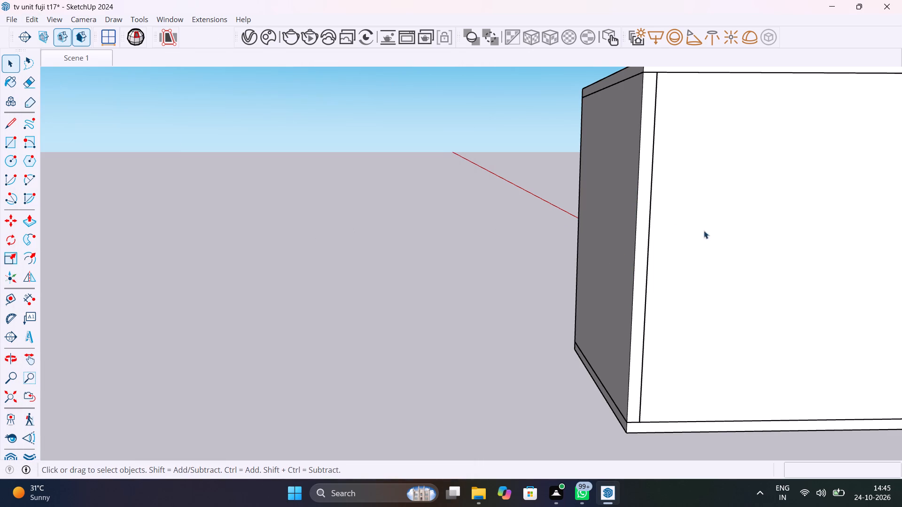
Return to the Scene 1 view and start a render, stopping it once and restarting it.
click(91, 59)
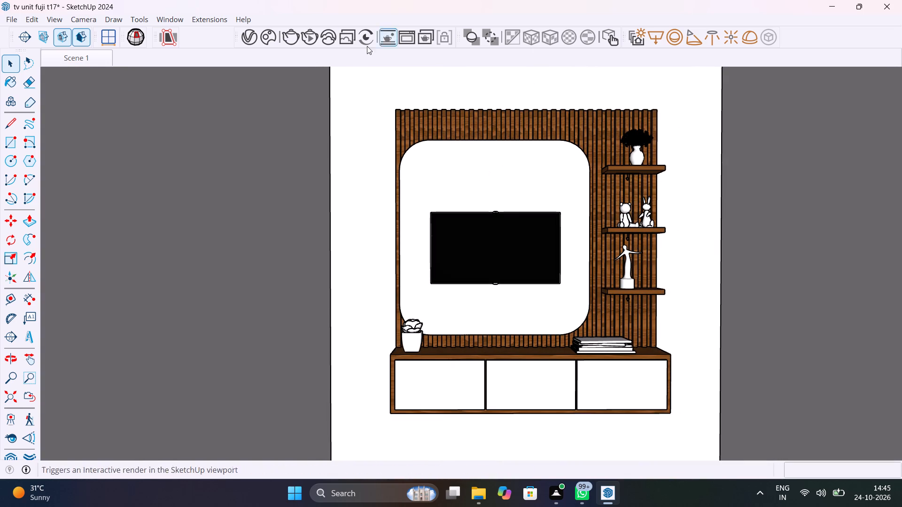
click(286, 39)
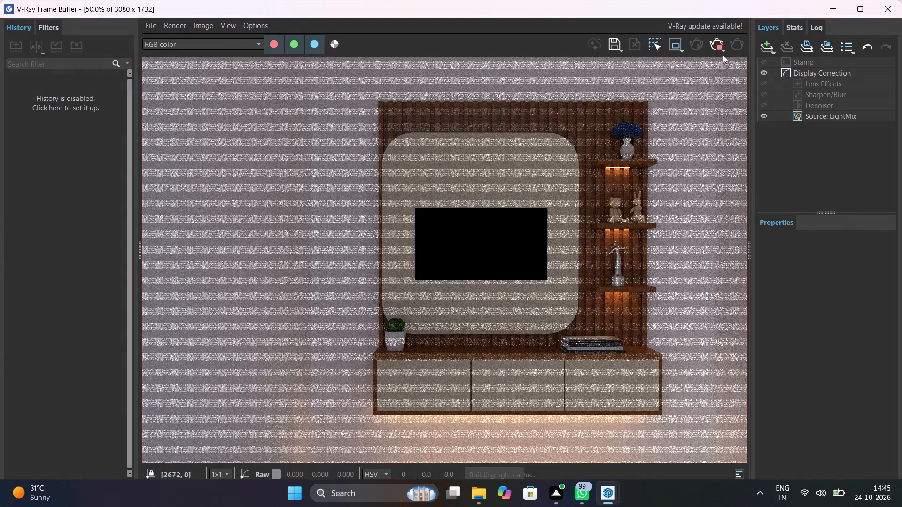
click(715, 43)
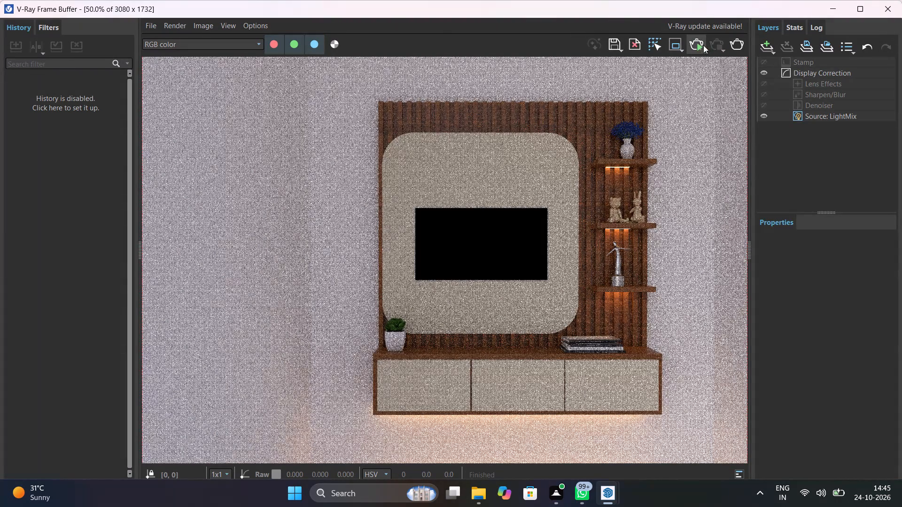
click(702, 43)
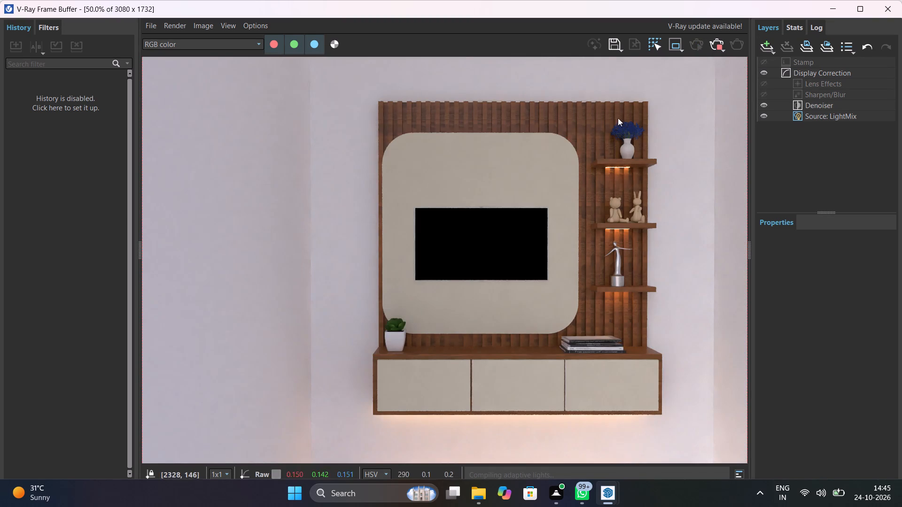
Examine the render around the TV panel, shelves and planter end of the cabinet for the emissive strip's glow.
scroll(564, 191, up, 4)
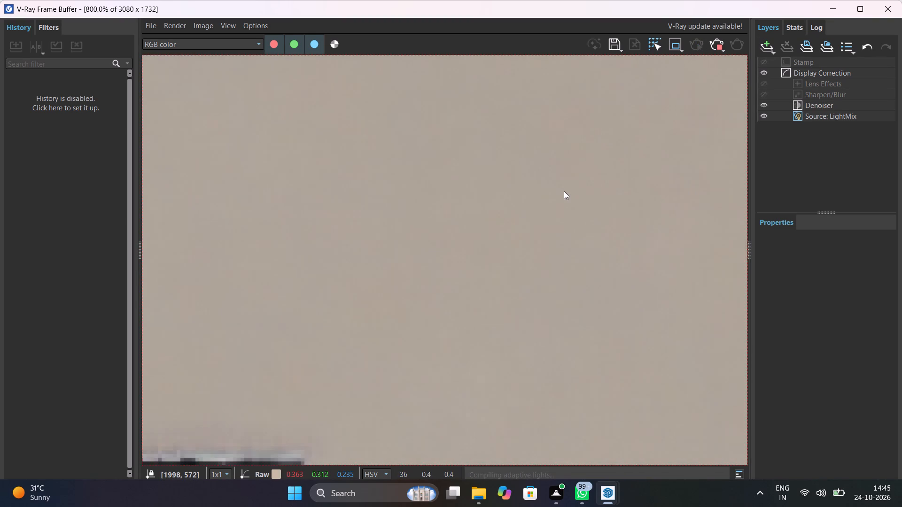
scroll(564, 191, down, 3)
scroll(602, 200, down, 1)
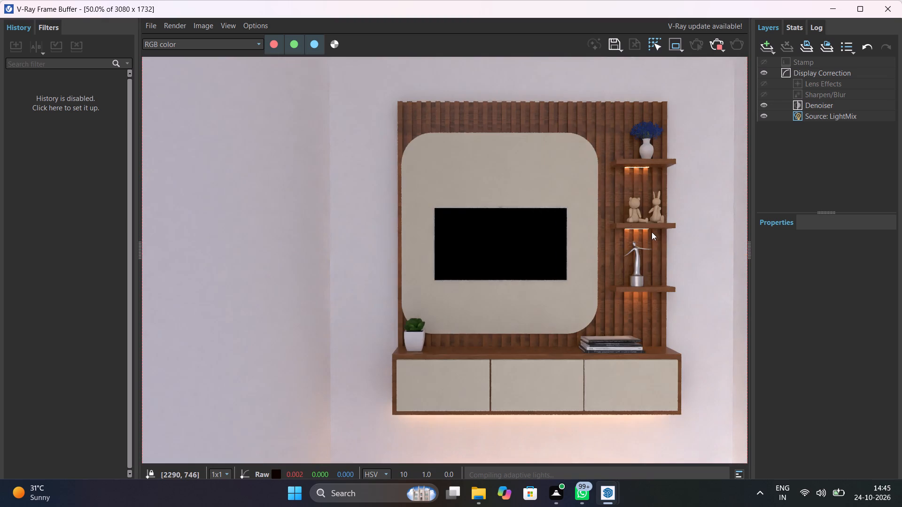
scroll(652, 232, up, 1)
scroll(652, 231, down, 1)
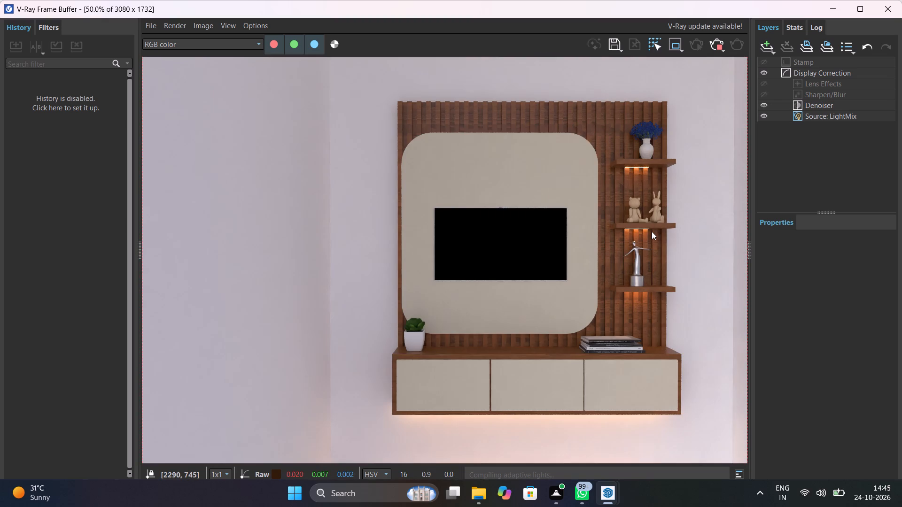
scroll(387, 407, up, 2)
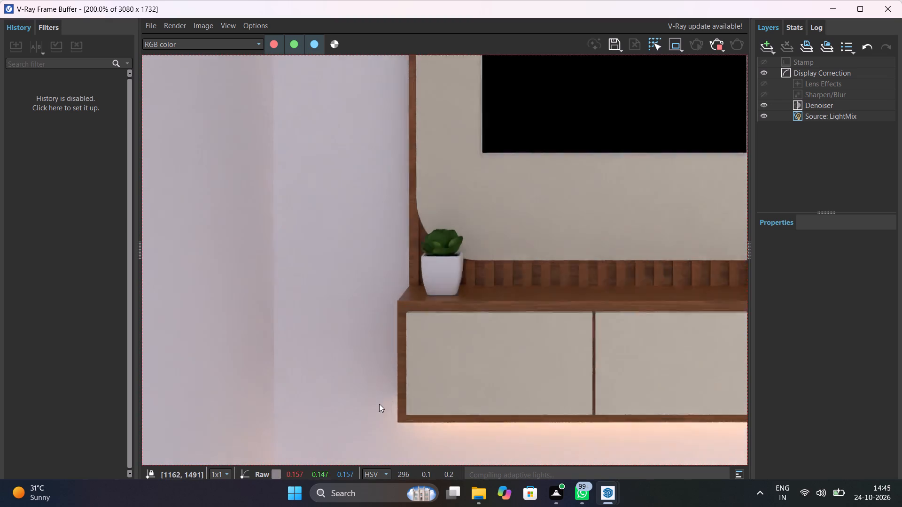
scroll(443, 395, down, 2)
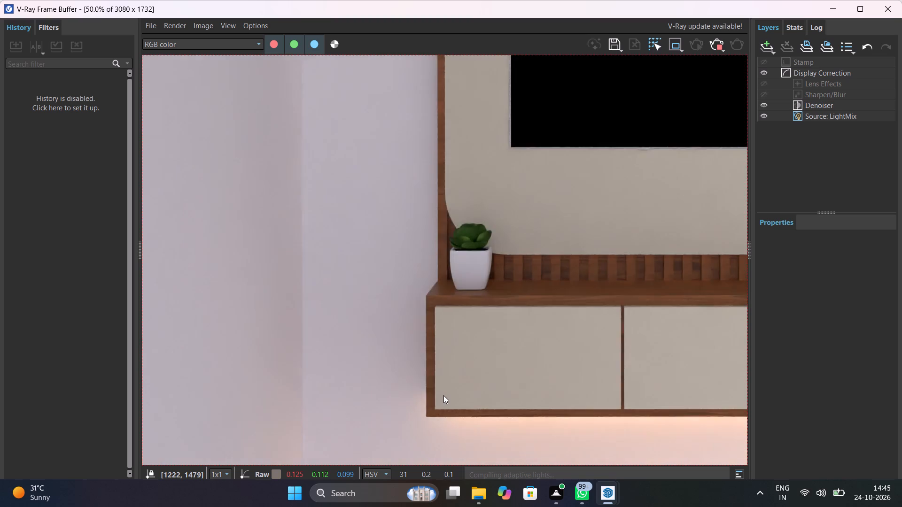
middle_drag(591, 393, 494, 376)
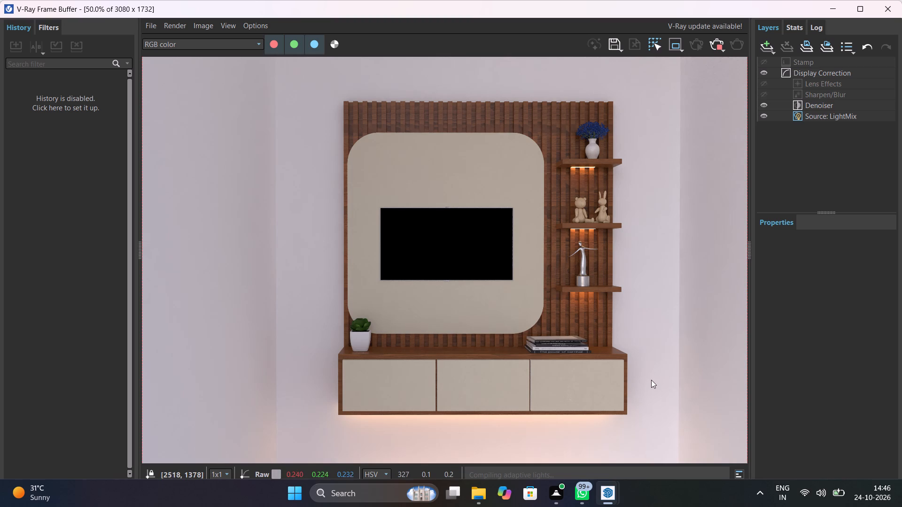
Set the Self Illumination intensity to 20 in the render's LightMix source.
click(857, 112)
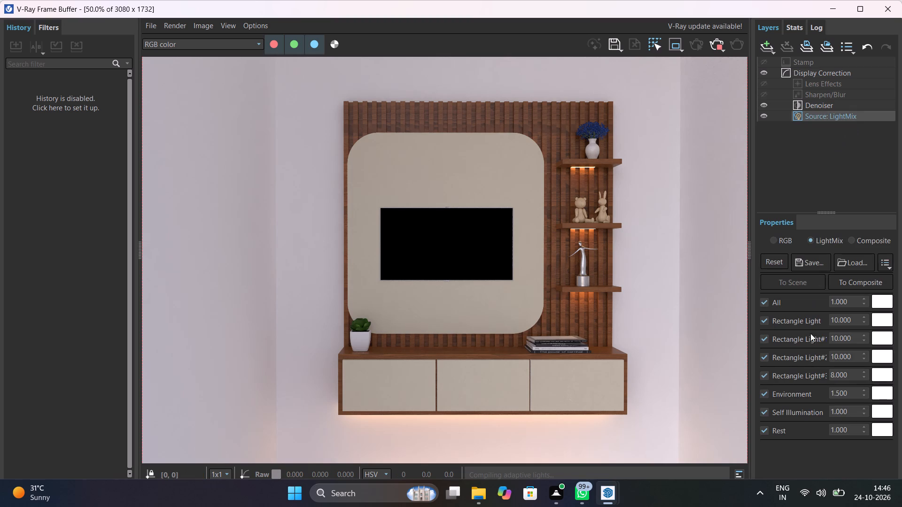
drag(853, 413, 845, 412)
drag(845, 412, 818, 412)
text(20)
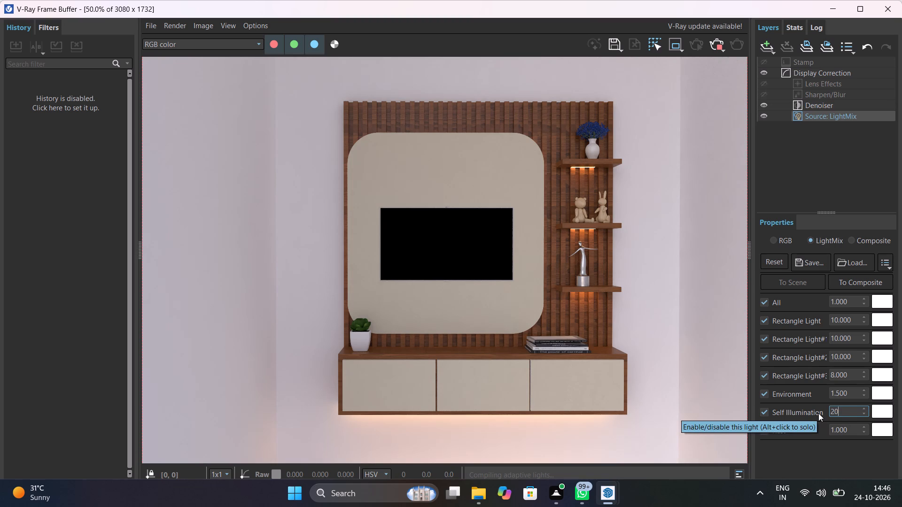
key(Return)
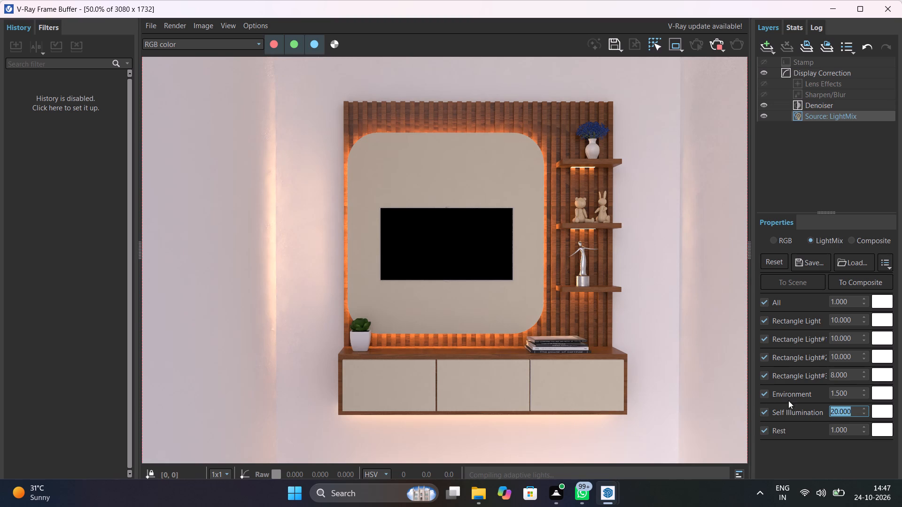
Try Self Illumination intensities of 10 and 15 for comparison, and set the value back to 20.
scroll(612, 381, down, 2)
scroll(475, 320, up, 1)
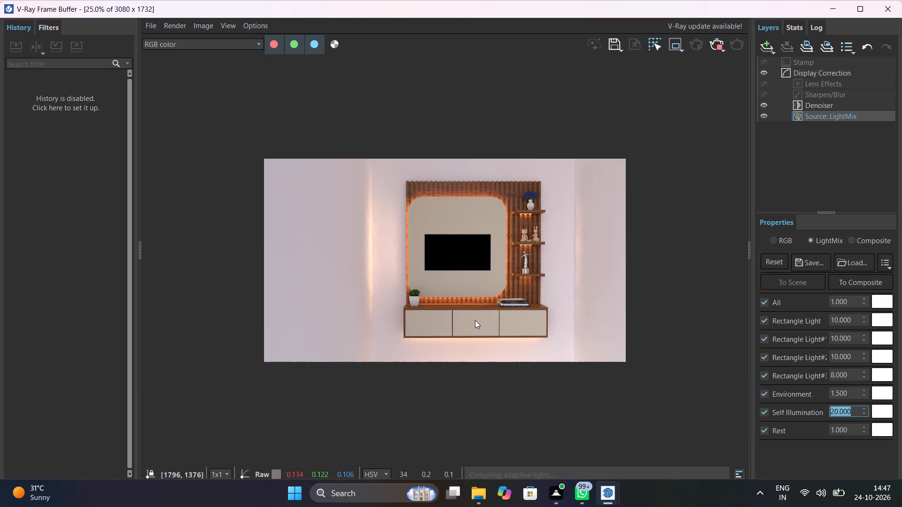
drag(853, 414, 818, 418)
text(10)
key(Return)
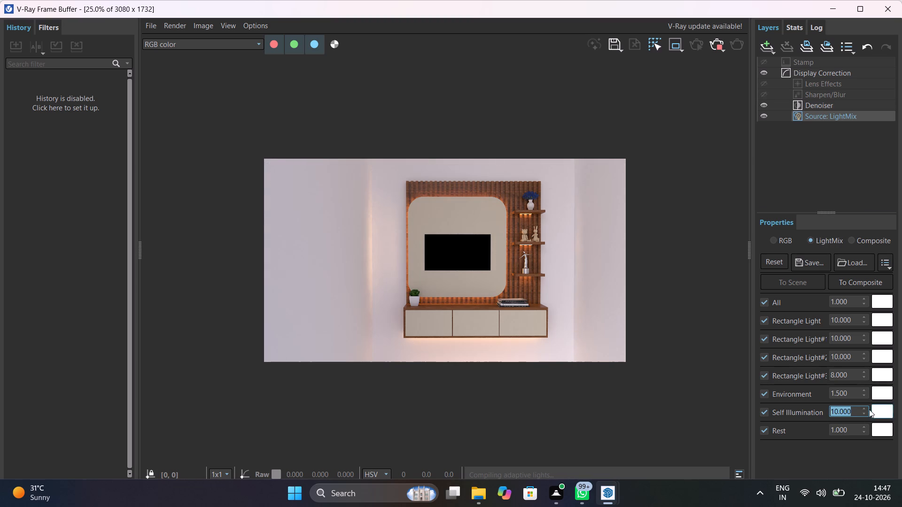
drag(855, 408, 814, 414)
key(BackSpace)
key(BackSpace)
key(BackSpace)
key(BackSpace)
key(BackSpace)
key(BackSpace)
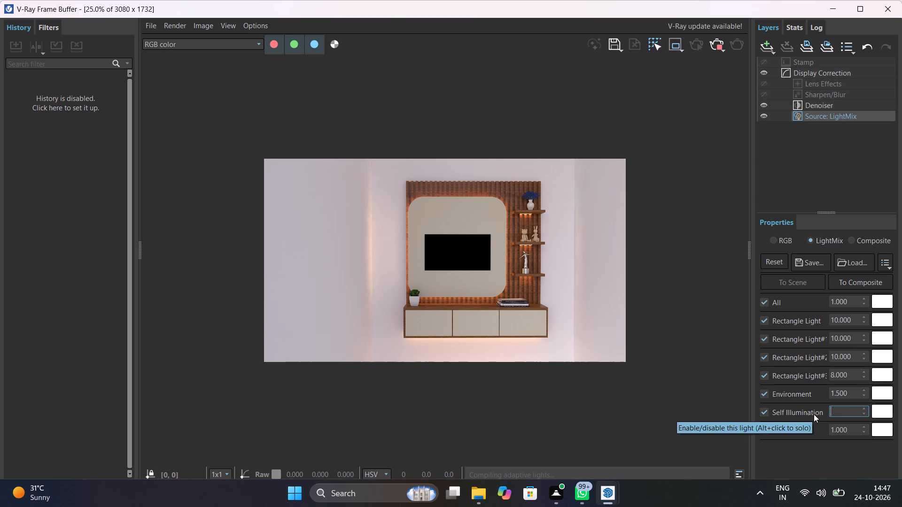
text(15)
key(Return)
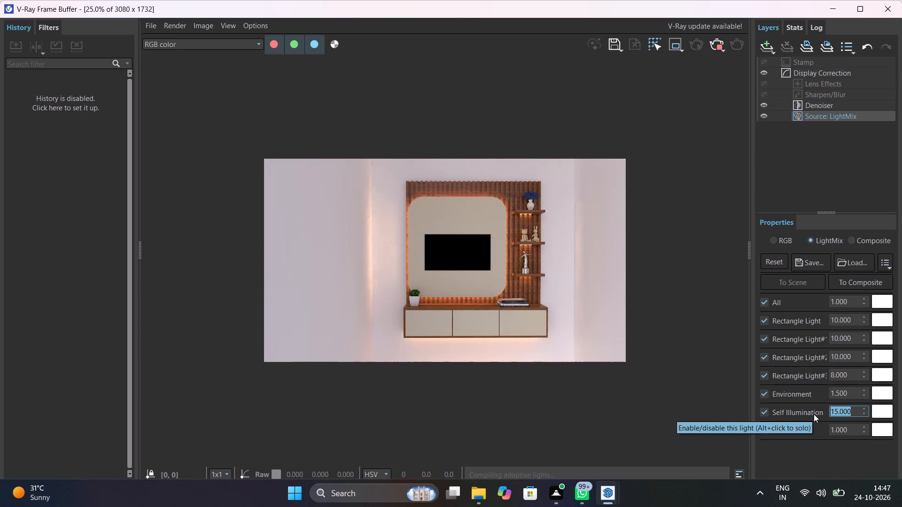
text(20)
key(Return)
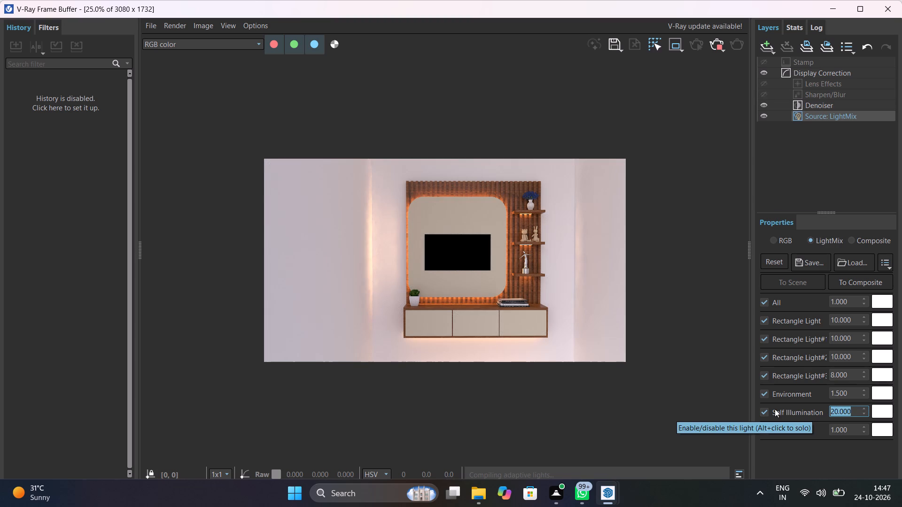
Check the glow around the TV panel in the render, stop the render and close the frame buffer.
scroll(454, 219, up, 4)
scroll(507, 244, down, 3)
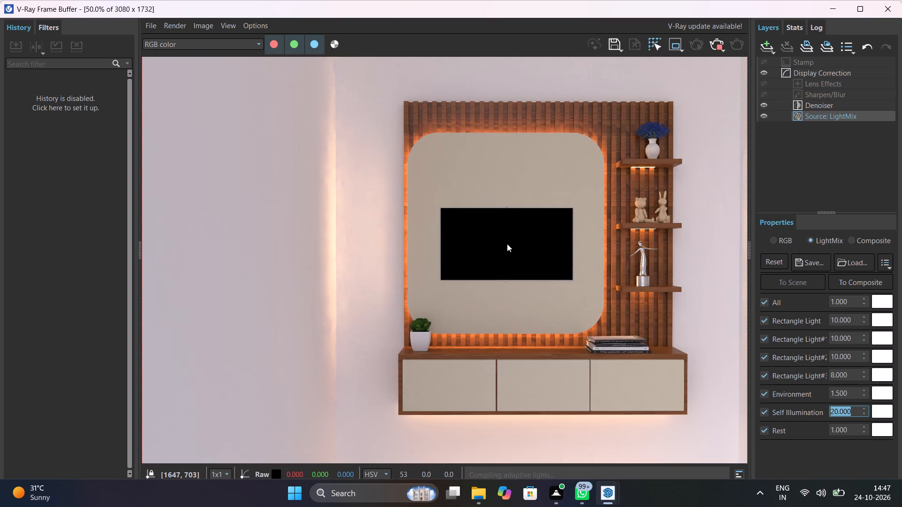
middle_drag(584, 289, 550, 301)
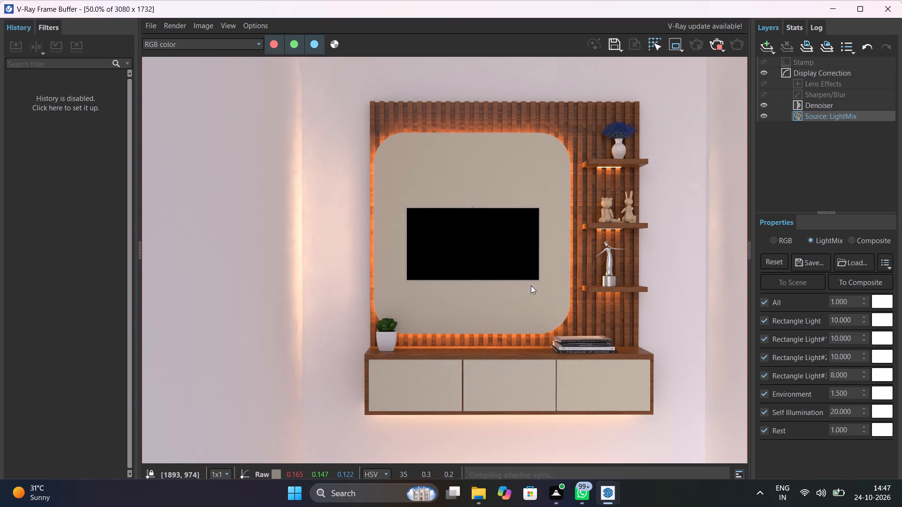
scroll(531, 285, down, 3)
scroll(512, 250, up, 1)
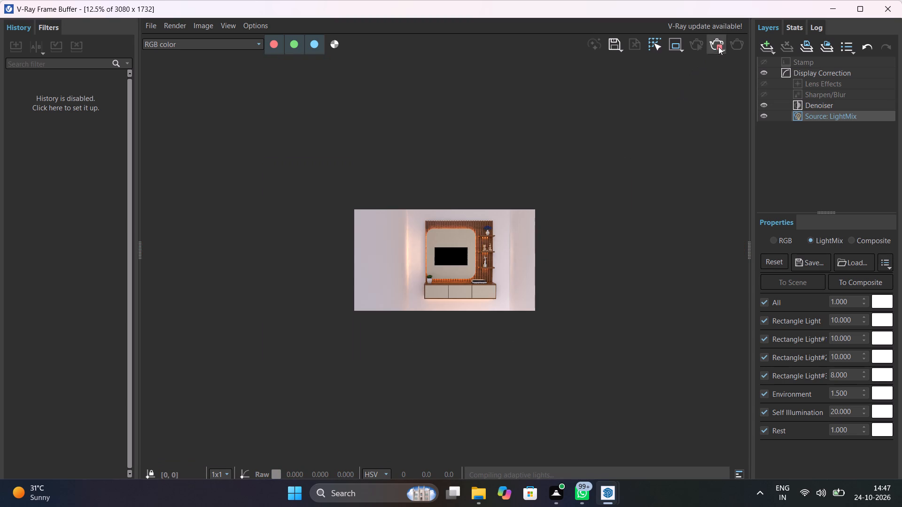
click(719, 44)
click(895, 8)
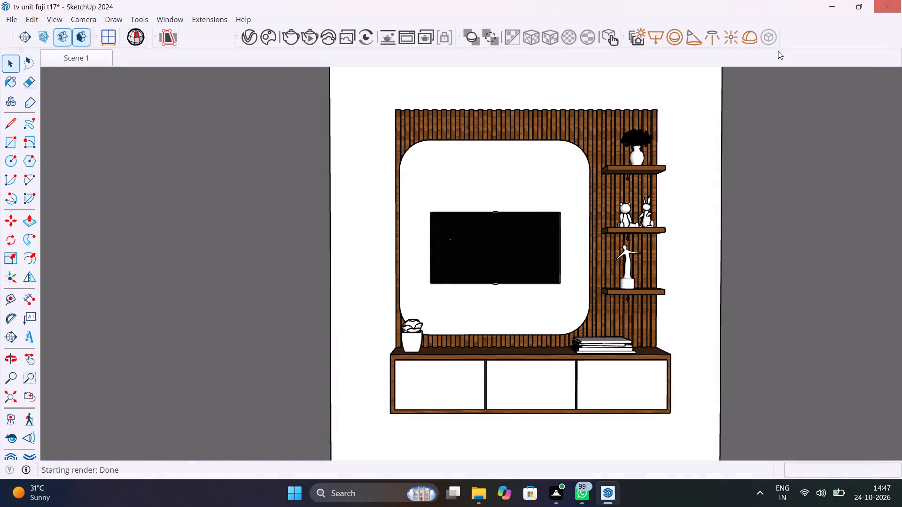
Hide the room's side wall group on the planter side of the TV unit.
scroll(411, 216, down, 5)
click(282, 257)
right_click(282, 257)
right_click(282, 257)
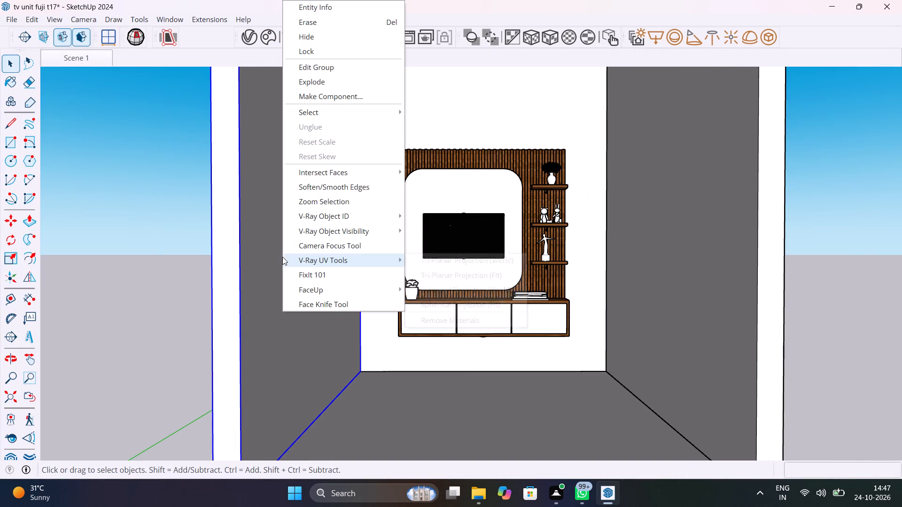
click(328, 36)
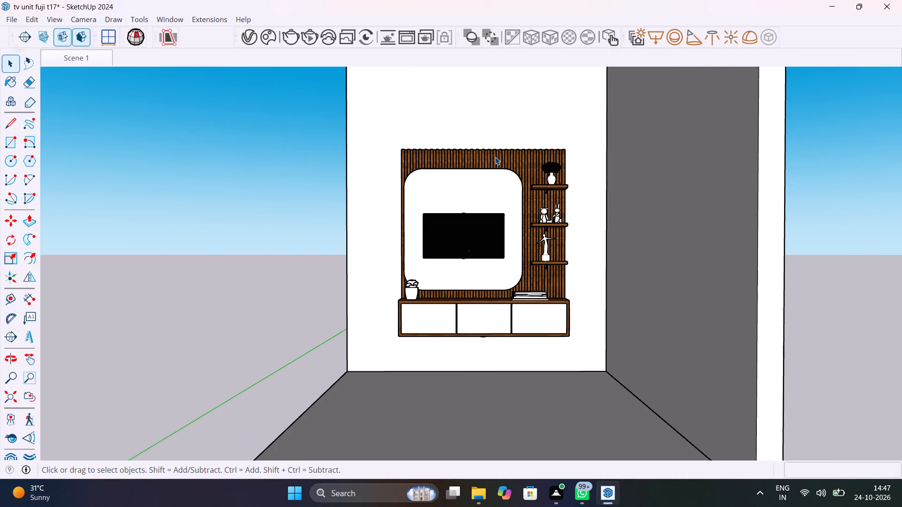
Start a new render of the TV unit with the planter-side wall hidden.
scroll(506, 213, up, 3)
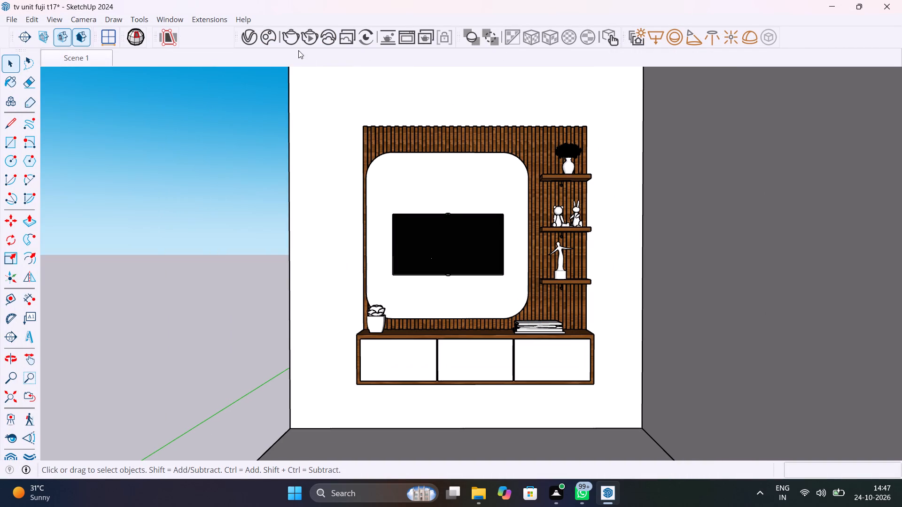
click(295, 36)
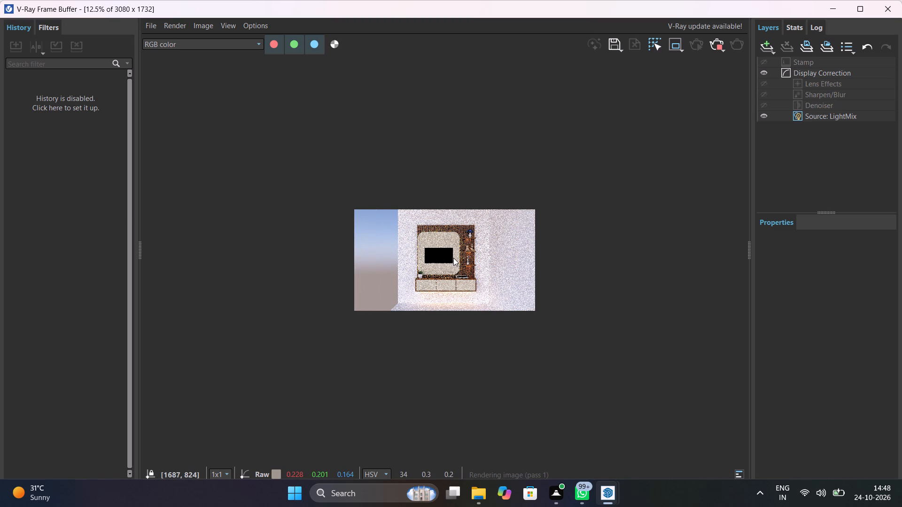
Examine the TV unit render with the planter-side wall hidden, stop the render and close the frame buffer.
scroll(453, 258, up, 2)
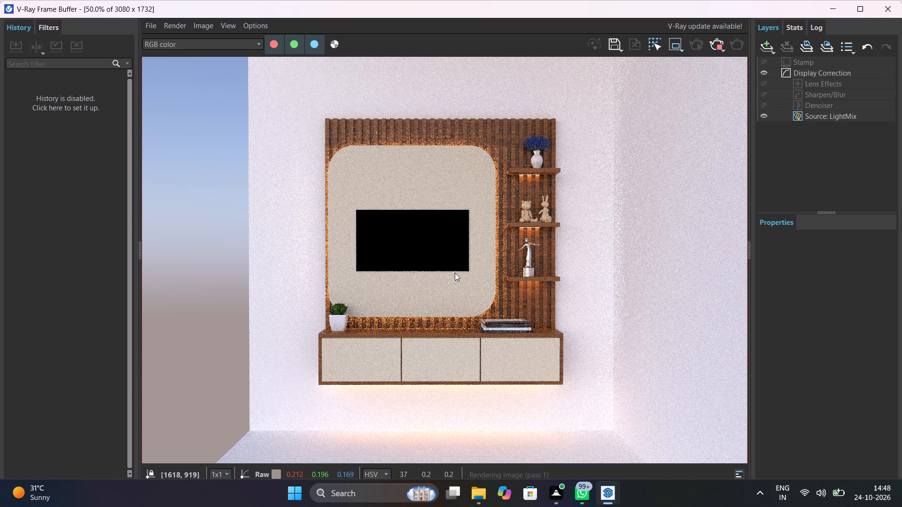
click(715, 48)
click(887, 9)
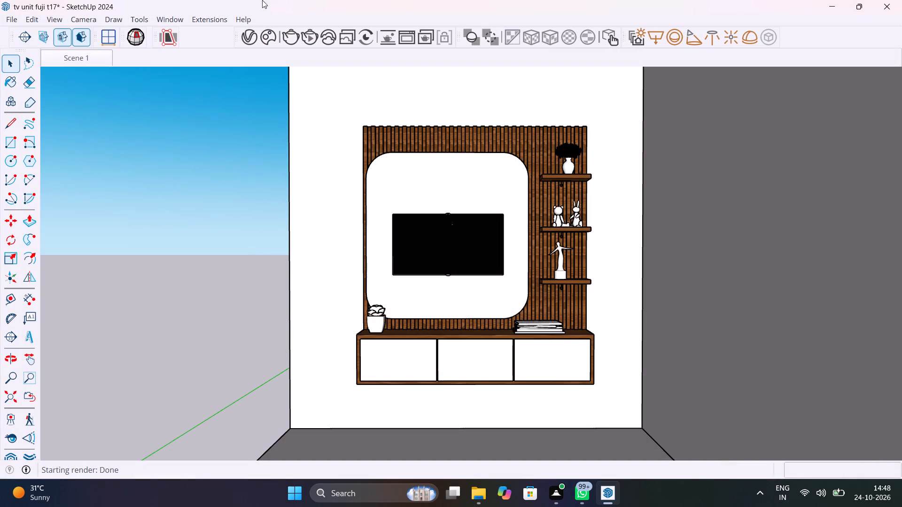
Unhide all hidden objects in the model to restore the room's planter-side wall.
click(32, 17)
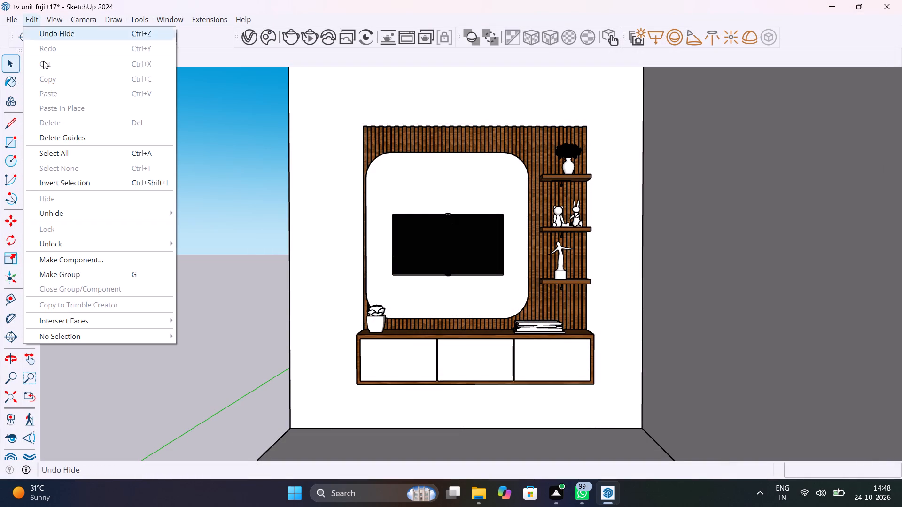
click(198, 248)
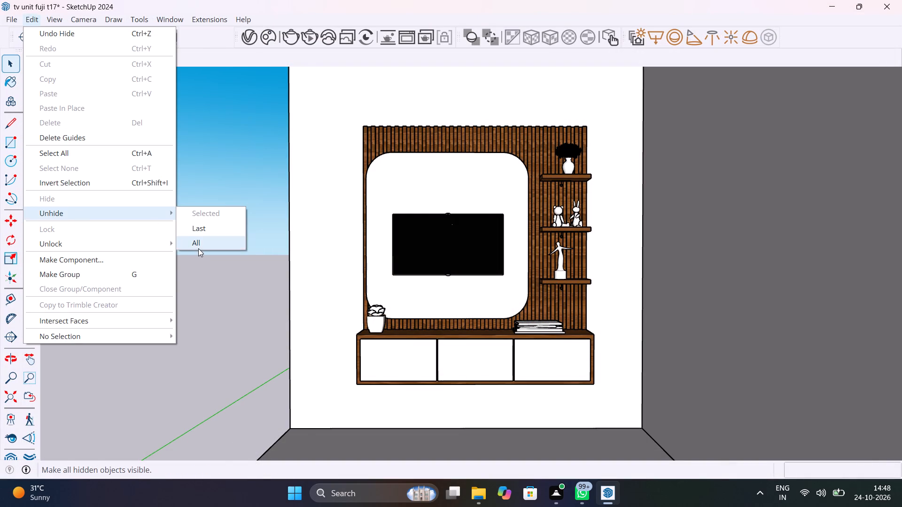
Start a new render of the TV unit with all room walls restored and inspect the panel and shelf lighting up close.
click(309, 34)
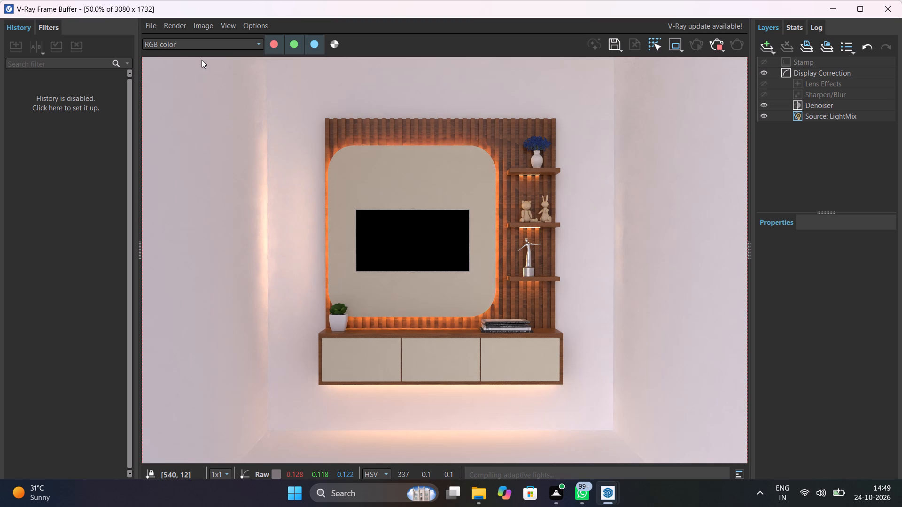
scroll(507, 233, down, 1)
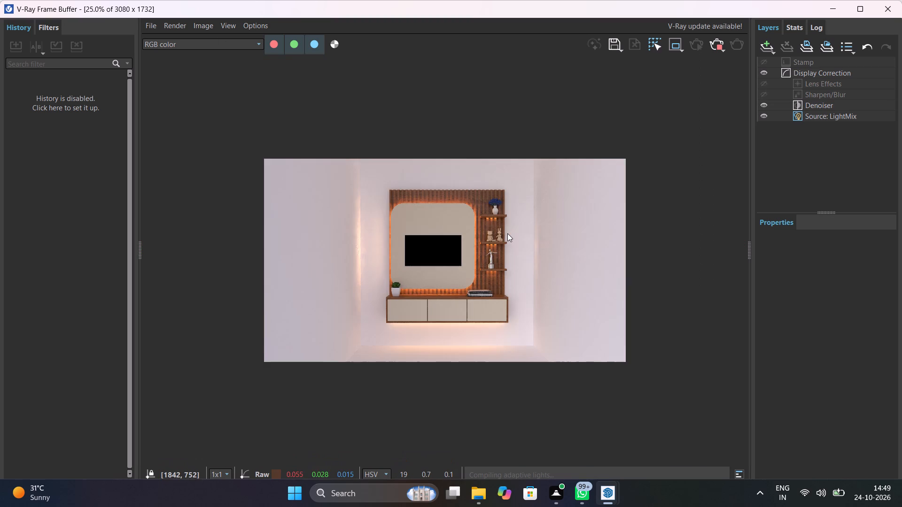
scroll(507, 233, up, 1)
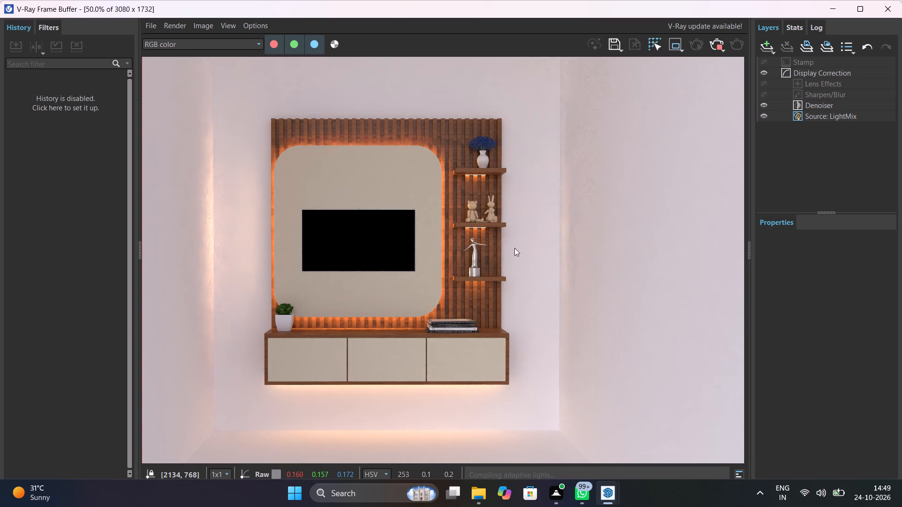
scroll(489, 306, up, 1)
scroll(489, 306, down, 1)
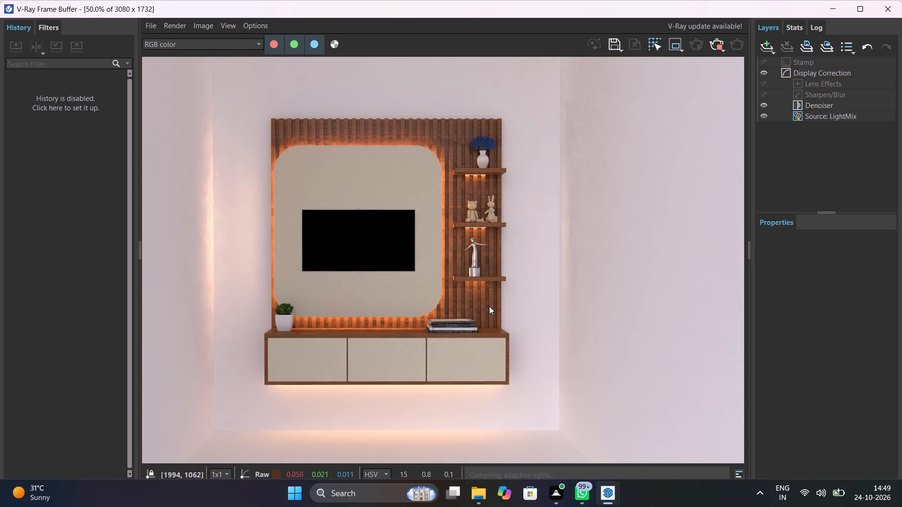
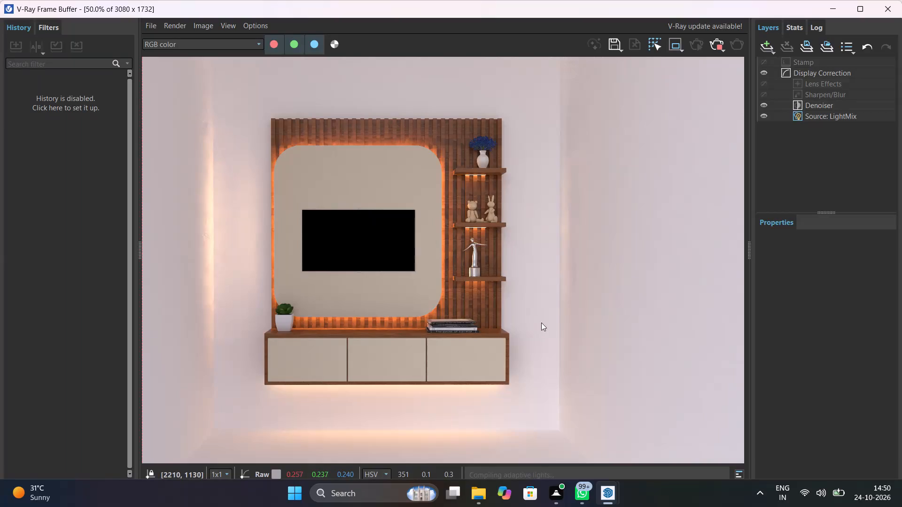
Stop the running render of the TV unit and close the frame buffer.
scroll(479, 320, down, 1)
scroll(479, 320, up, 1)
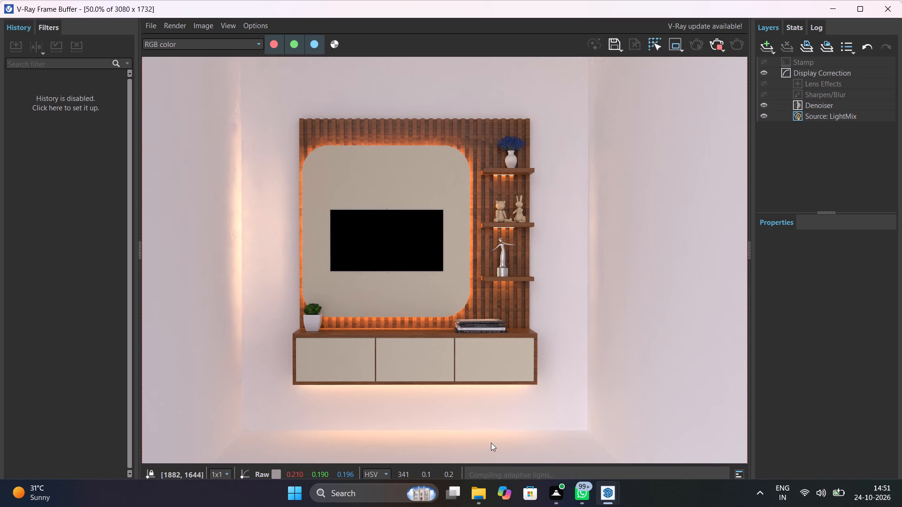
click(715, 41)
click(884, 15)
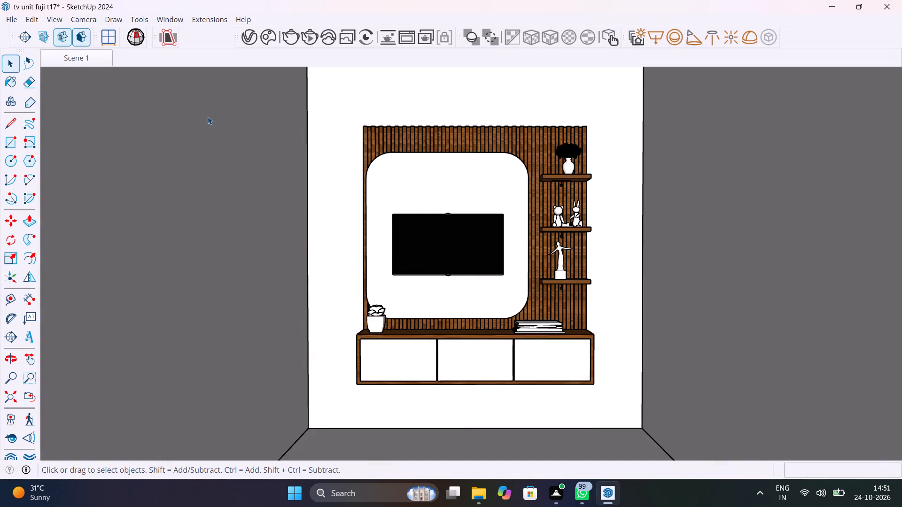
Import the Ceramic Sand 8.13cm material from the downloaded Chaos Cosmos assets into the scene.
click(263, 31)
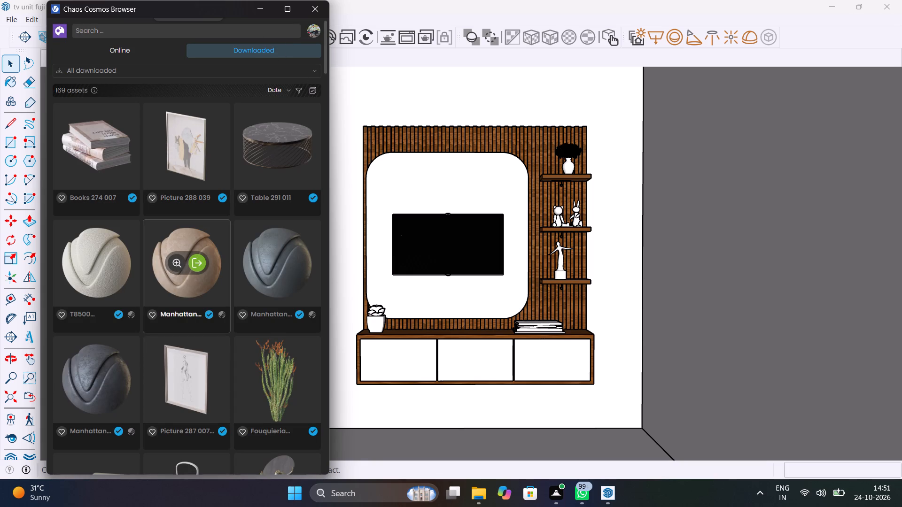
scroll(134, 282, down, 1)
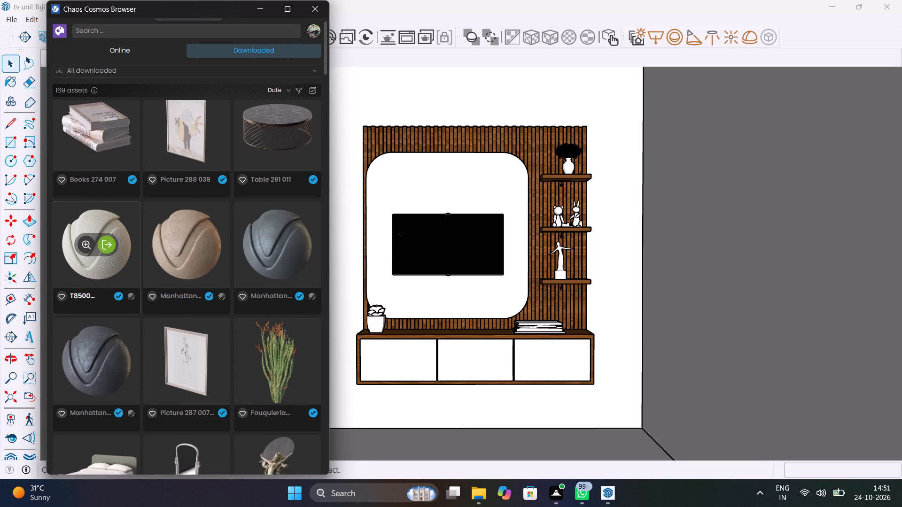
scroll(134, 282, down, 3)
scroll(134, 282, up, 1)
scroll(134, 282, down, 5)
scroll(134, 282, up, 1)
scroll(134, 282, down, 5)
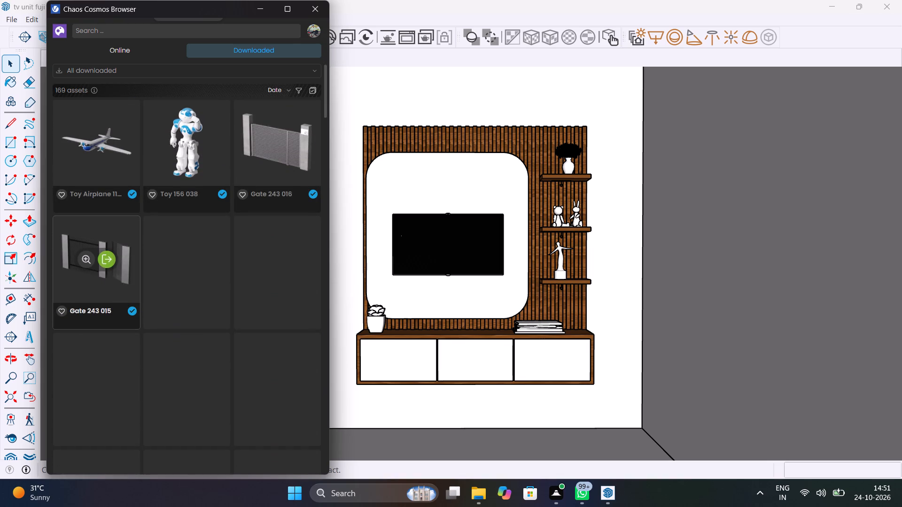
scroll(134, 282, down, 8)
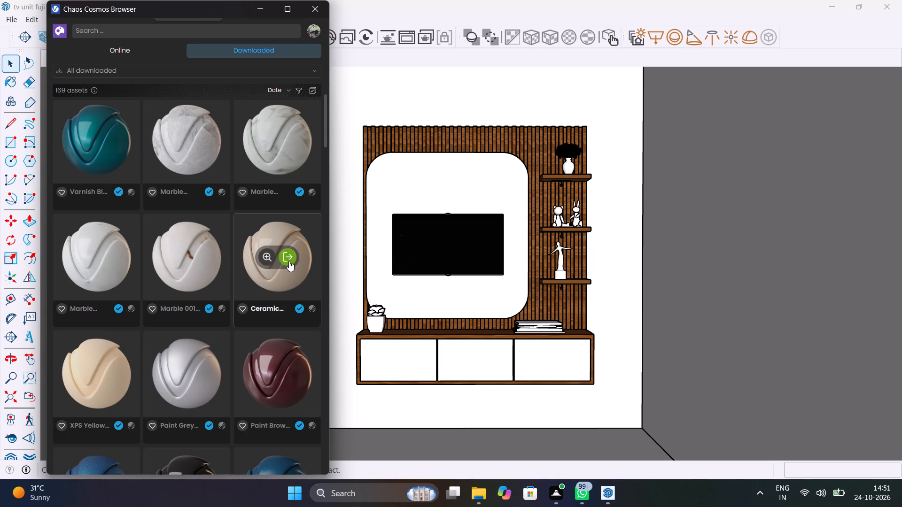
click(291, 261)
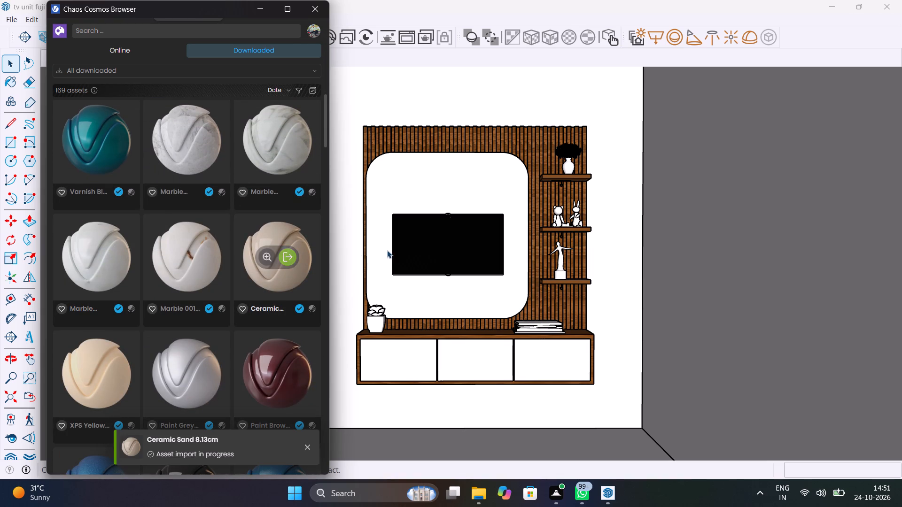
scroll(331, 129, down, 2)
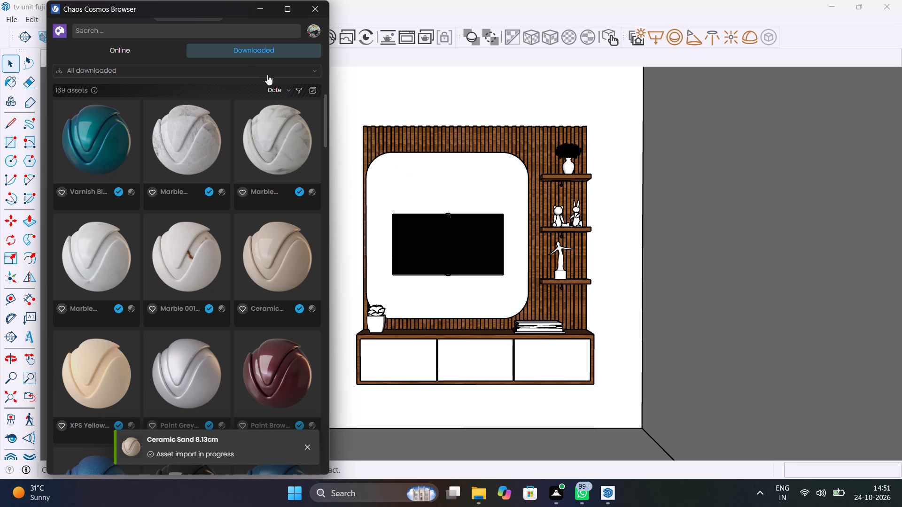
Apply the Ceramic Sand 8.13cm material to the room's left side wall through the V-Ray Asset Editor.
drag(232, 6, 105, 113)
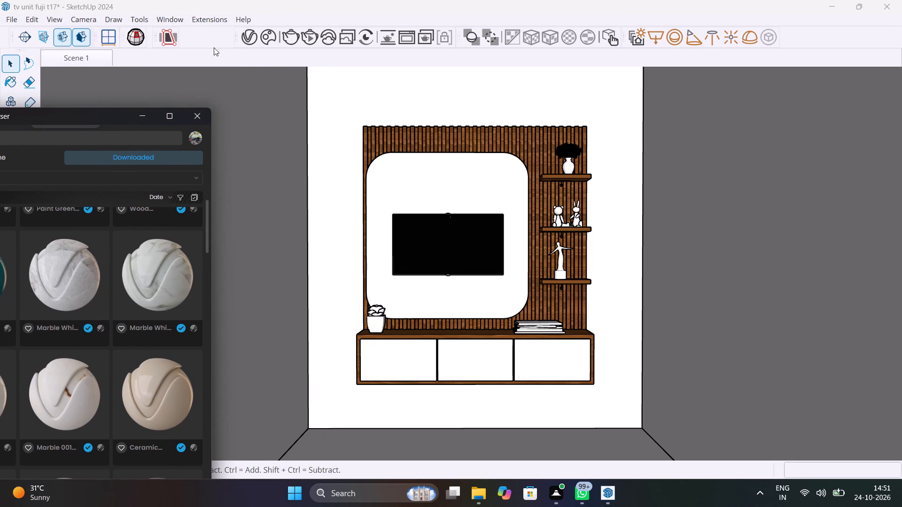
click(249, 38)
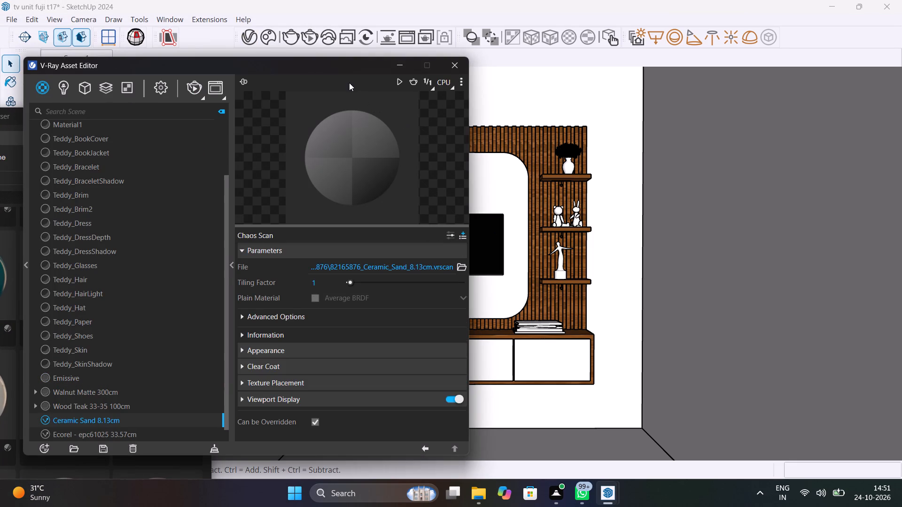
drag(342, 63, 784, 68)
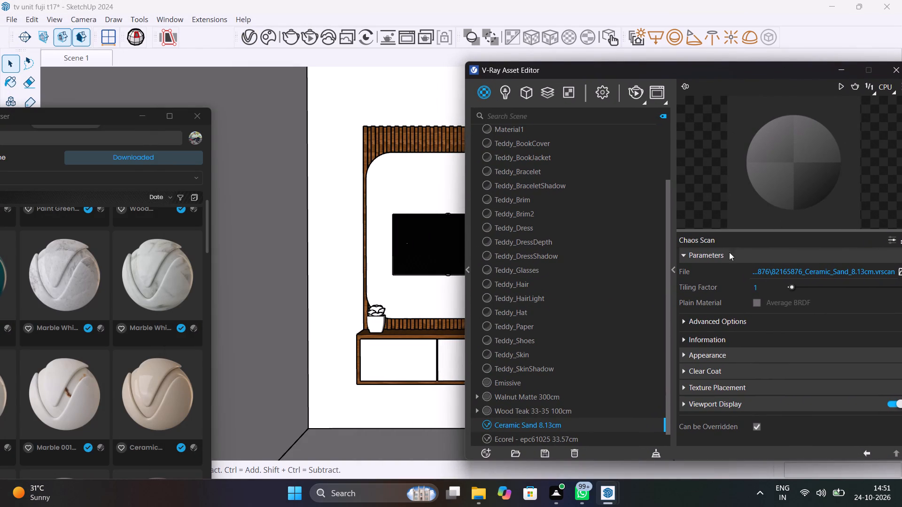
click(675, 267)
scroll(386, 242, down, 5)
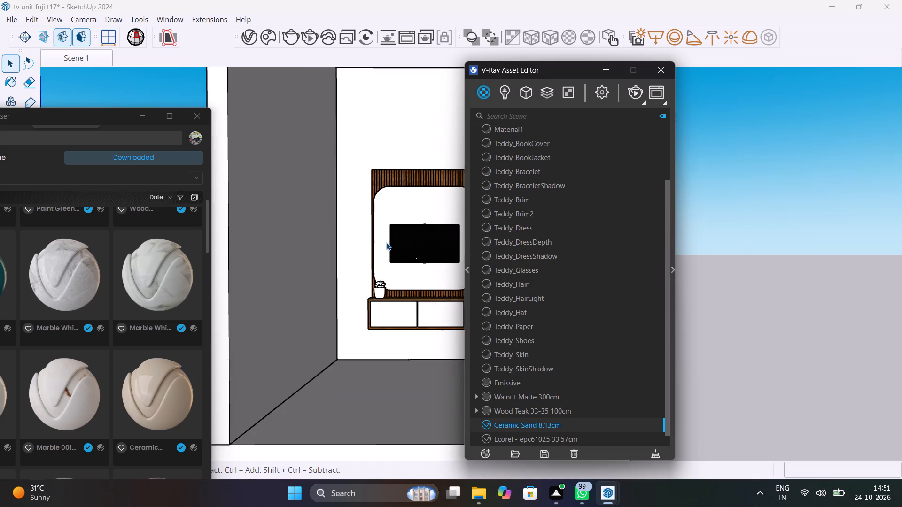
scroll(386, 242, down, 5)
click(330, 204)
scroll(330, 205, up, 4)
double_click(330, 205)
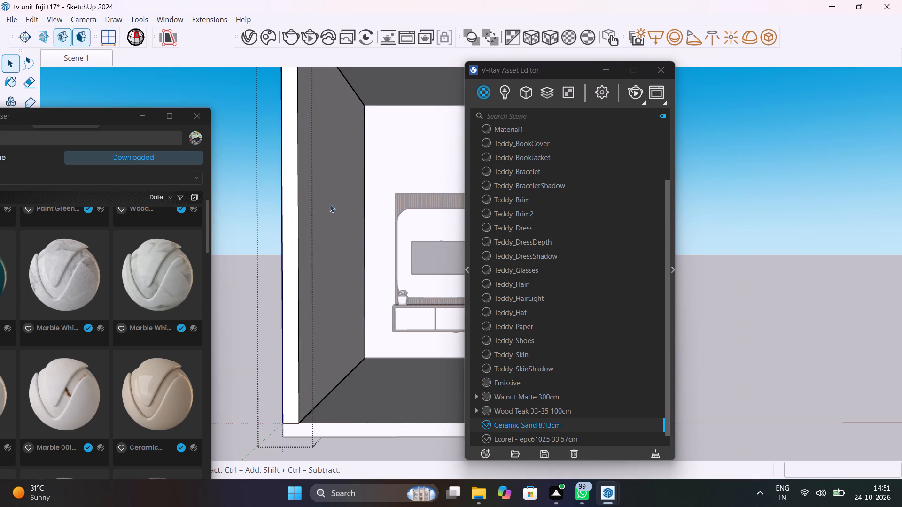
click(330, 205)
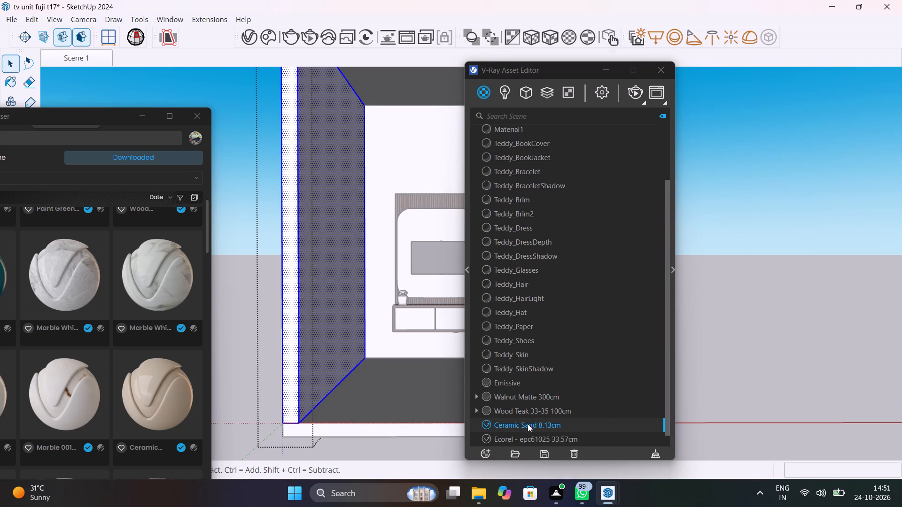
right_click(528, 424)
click(566, 296)
Apply the Ceramic Sand 8.13cm material to the back wall behind the TV unit.
click(428, 169)
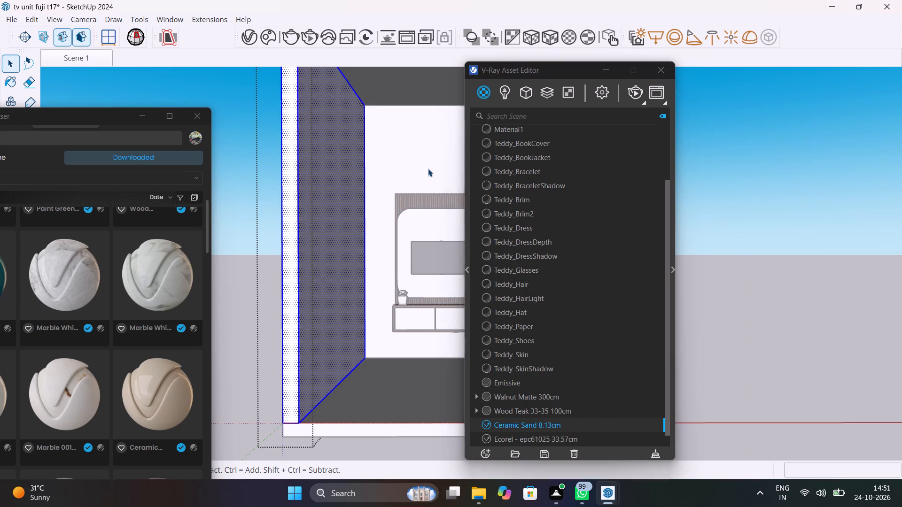
double_click(428, 169)
click(428, 169)
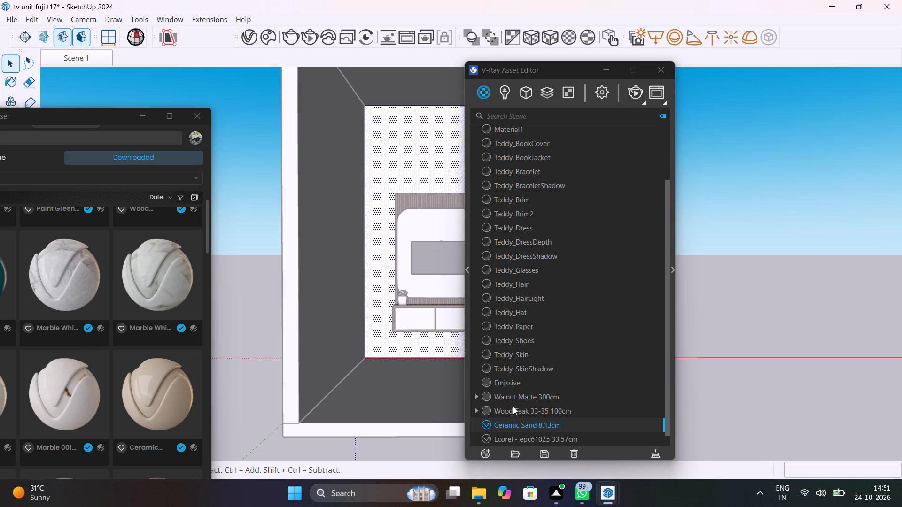
right_click(523, 422)
click(553, 290)
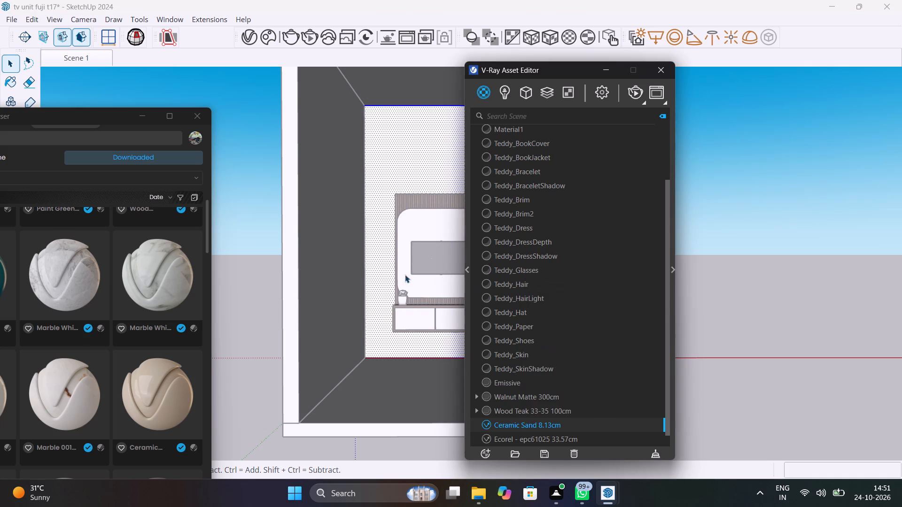
Apply the Ceramic Sand 8.13cm material to the room's right side wall and clear the selection.
middle_drag(404, 273, 268, 300)
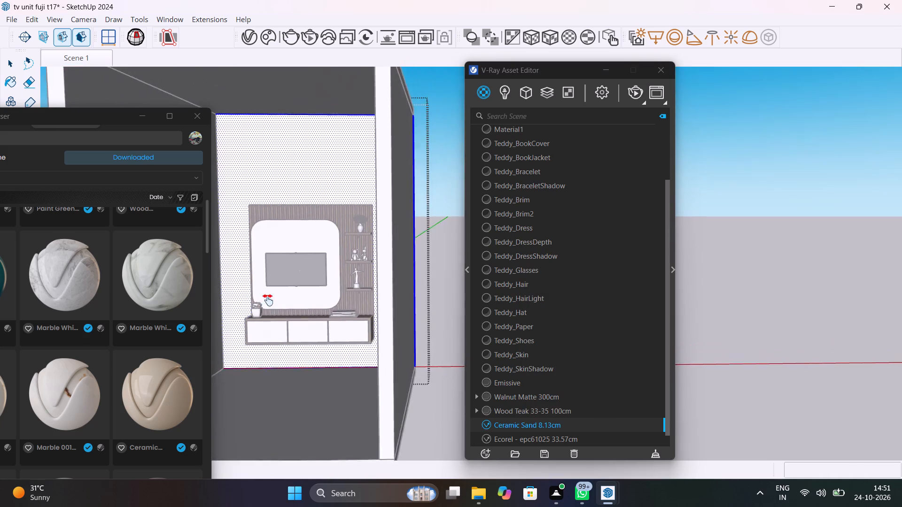
middle_drag(268, 300, 372, 329)
click(431, 260)
triple_click(433, 260)
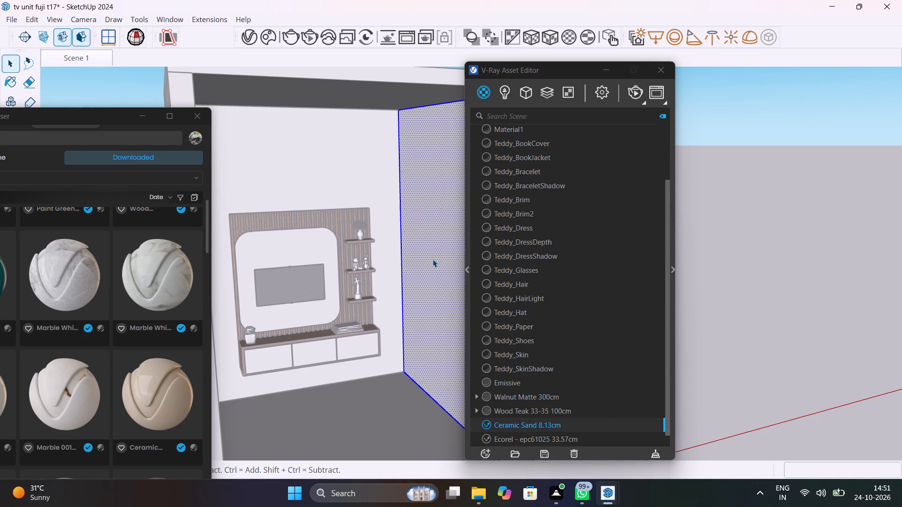
right_click(563, 425)
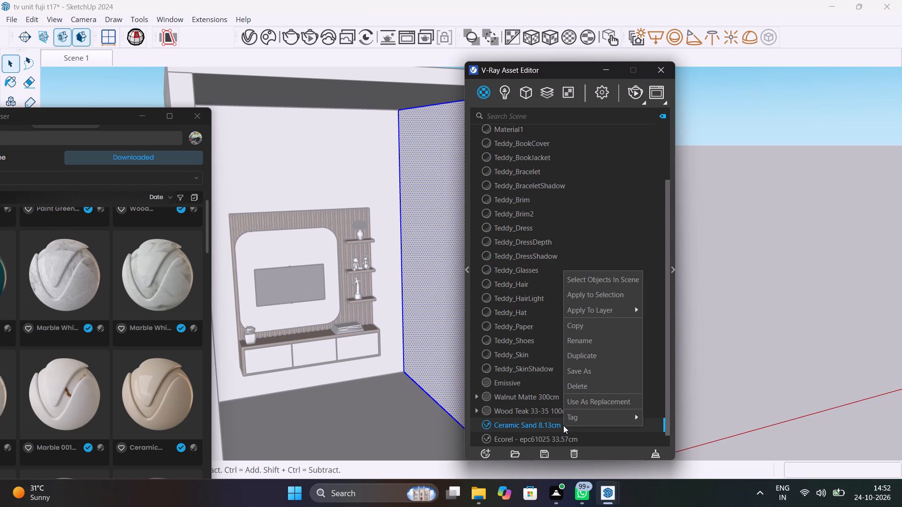
click(605, 293)
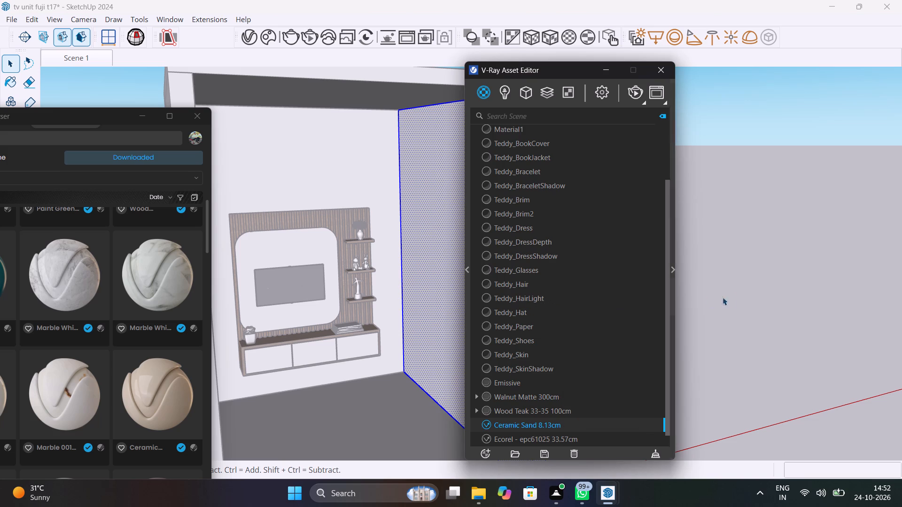
click(730, 295)
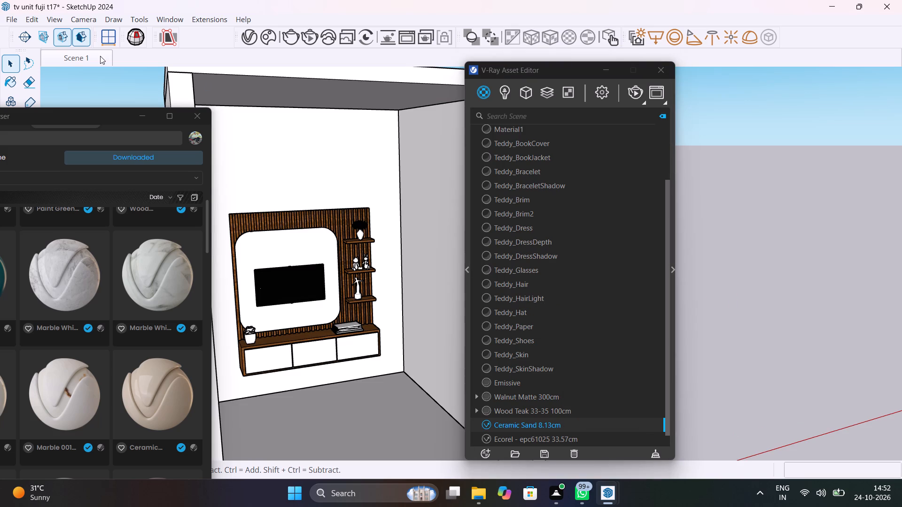
Restore the Scene 1 camera view and start a new V-Ray render of the TV unit.
click(97, 56)
click(194, 113)
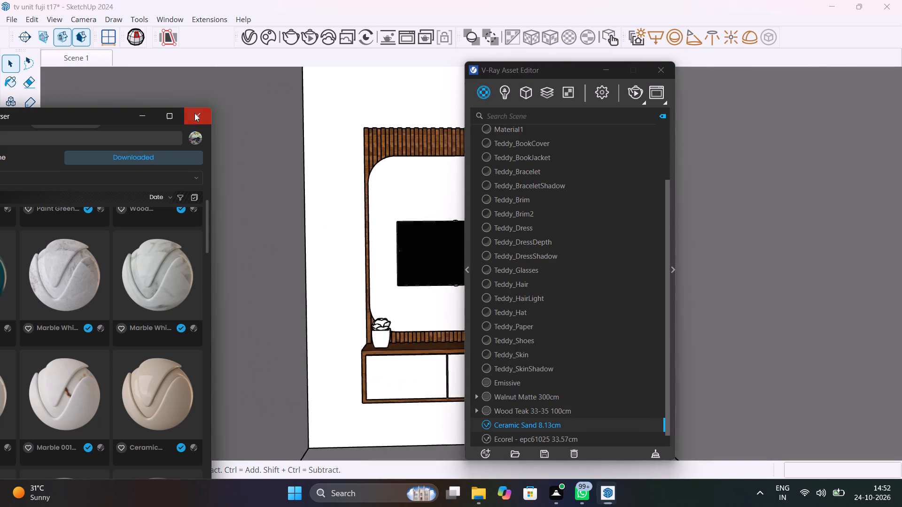
click(653, 69)
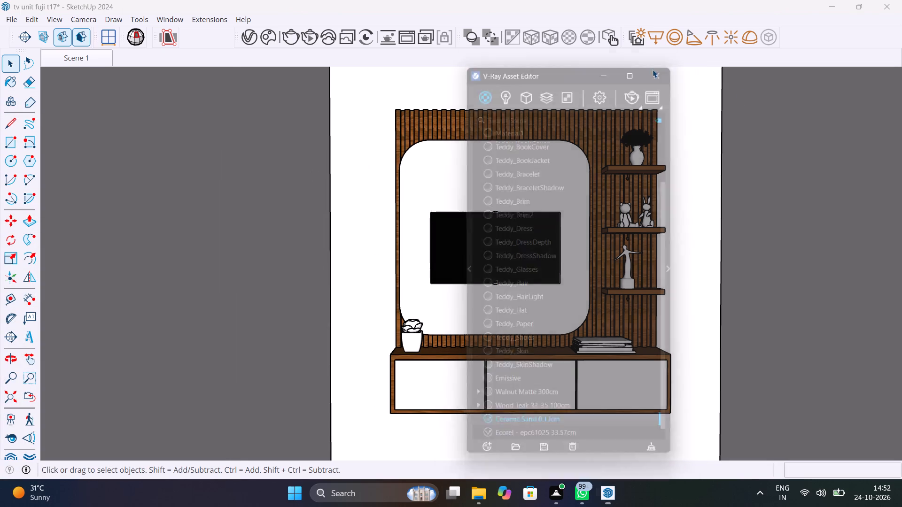
click(298, 38)
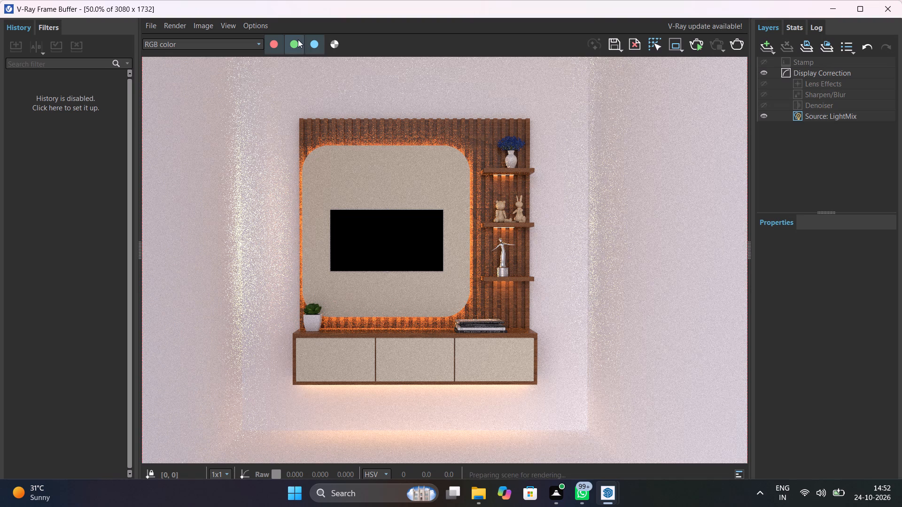
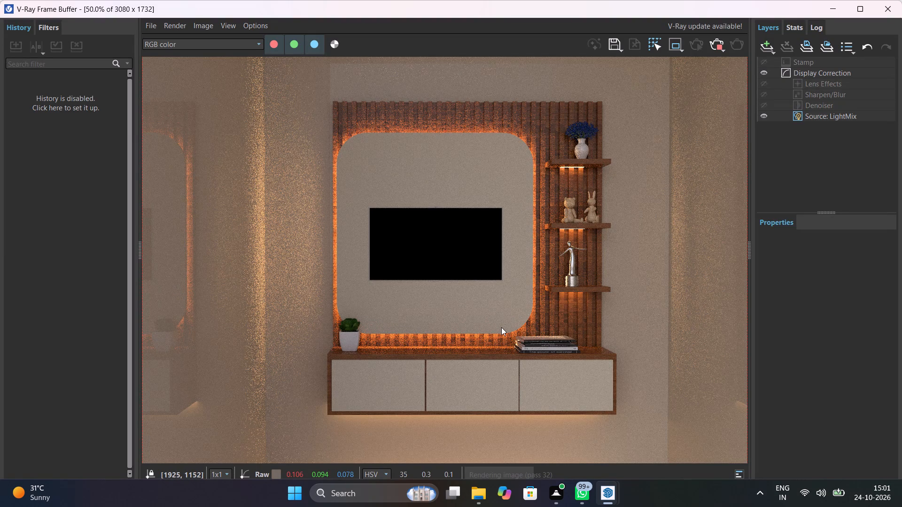
Set the Self Illumination intensity to 10 in the render's LightMix layer.
scroll(501, 327, down, 1)
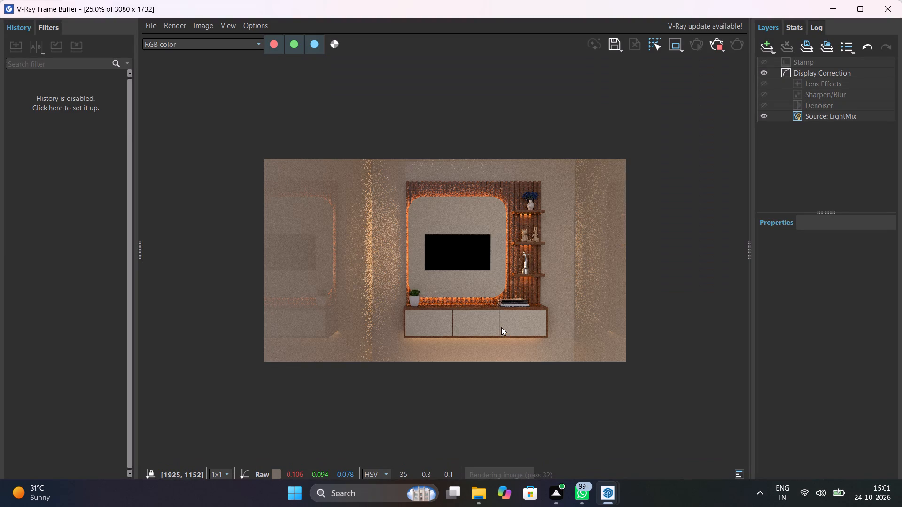
scroll(501, 327, up, 1)
click(847, 115)
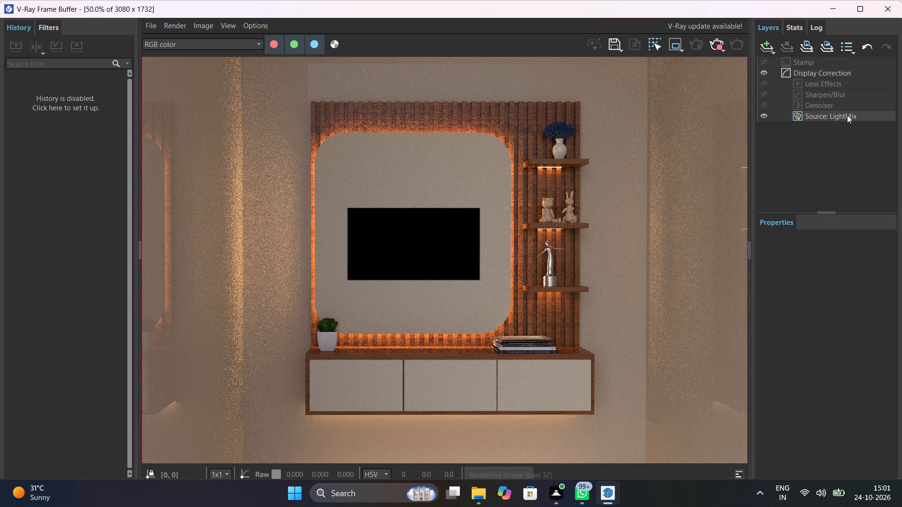
drag(855, 412, 801, 415)
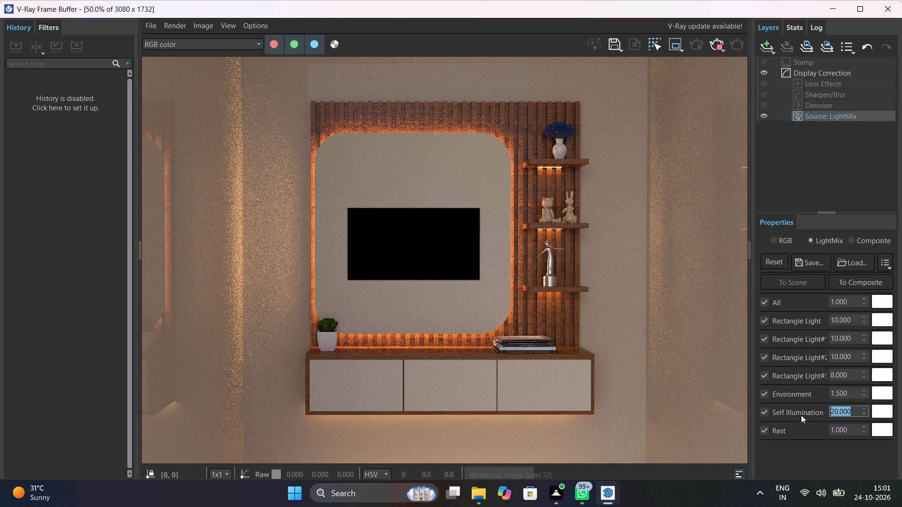
drag(801, 415, 801, 415)
text(10)
key(Return)
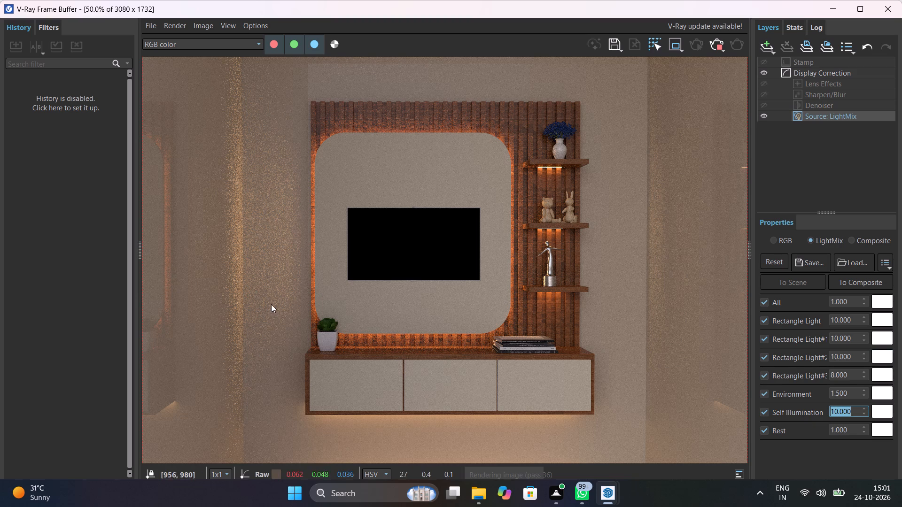
Examine the updated render of the TV unit and side walls at different zoom levels, checking it against the Scene 1 view.
scroll(295, 309, down, 2)
scroll(411, 297, up, 1)
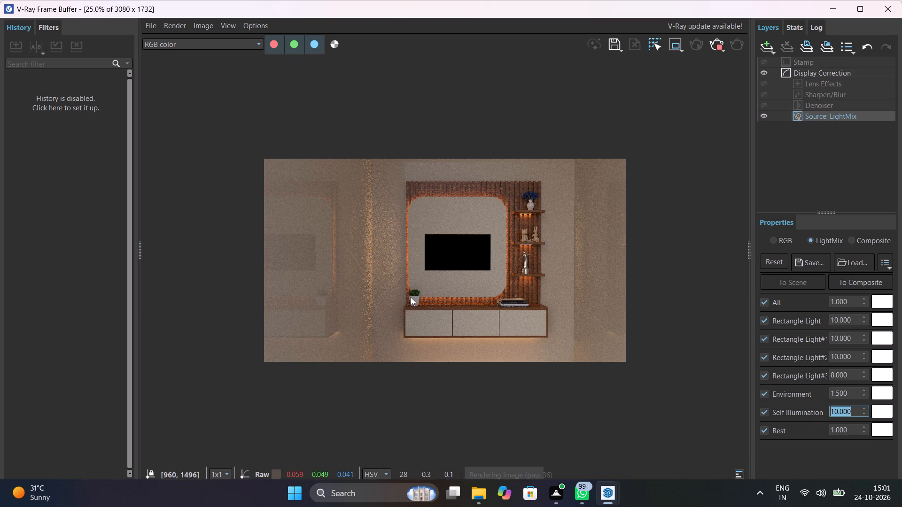
scroll(411, 297, up, 1)
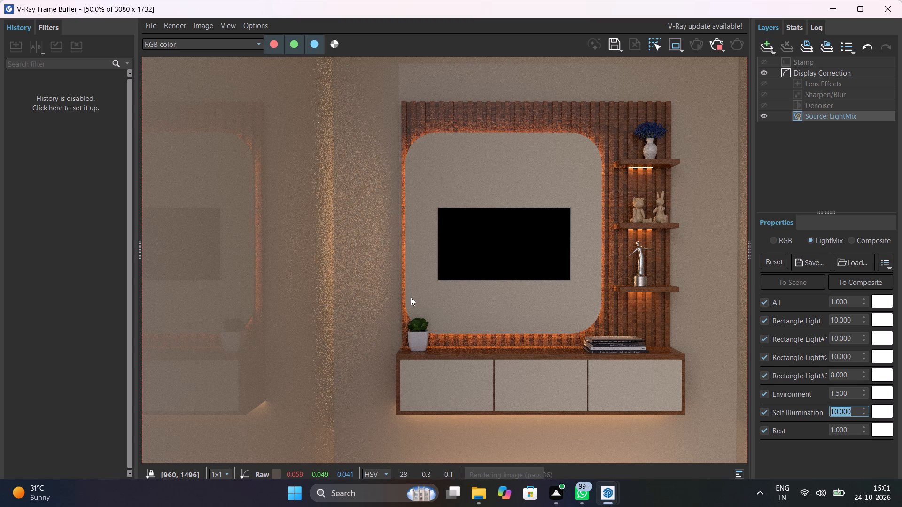
scroll(411, 297, down, 1)
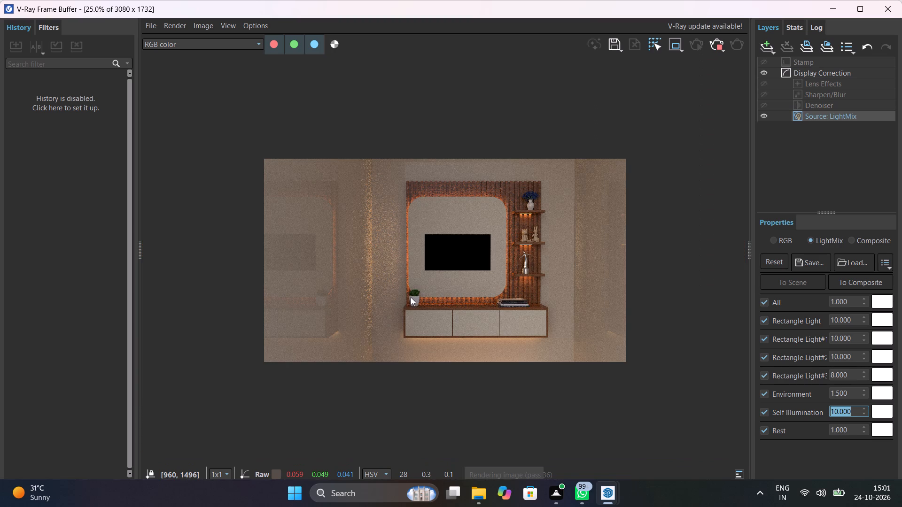
scroll(411, 297, up, 1)
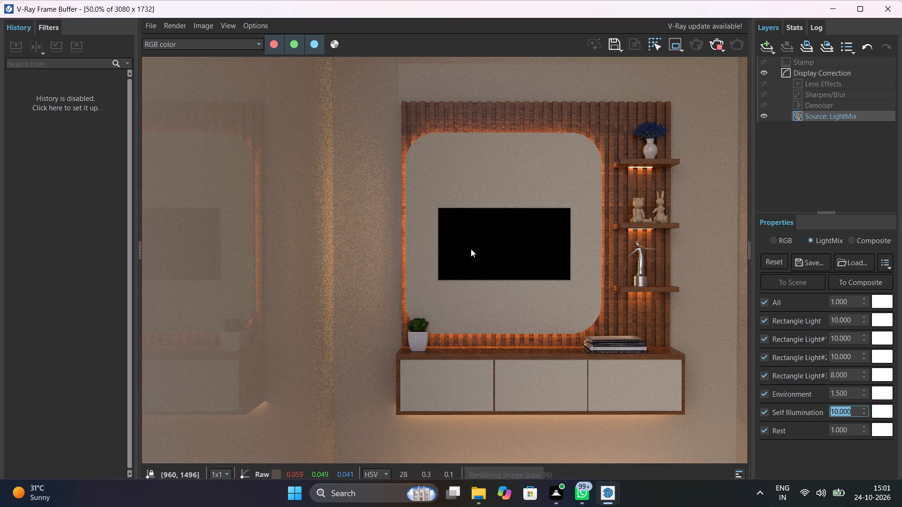
drag(544, 12, 538, 314)
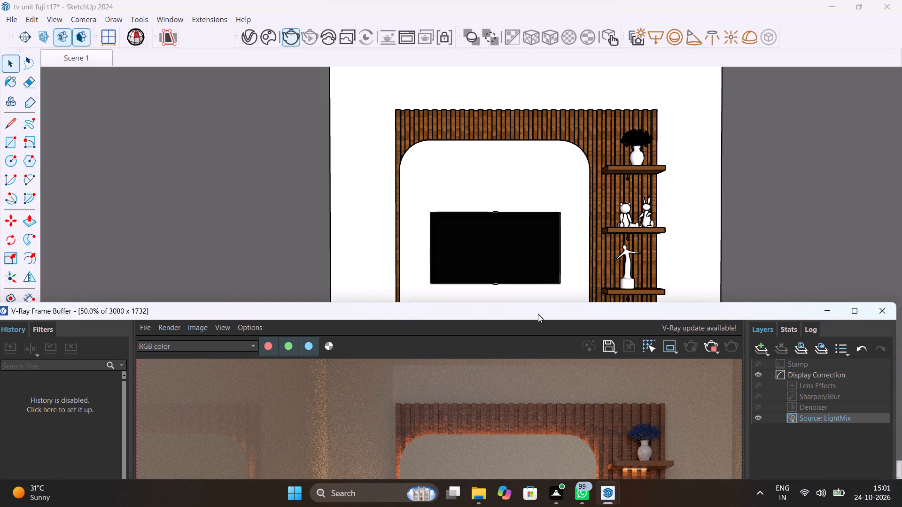
drag(538, 314, 536, 178)
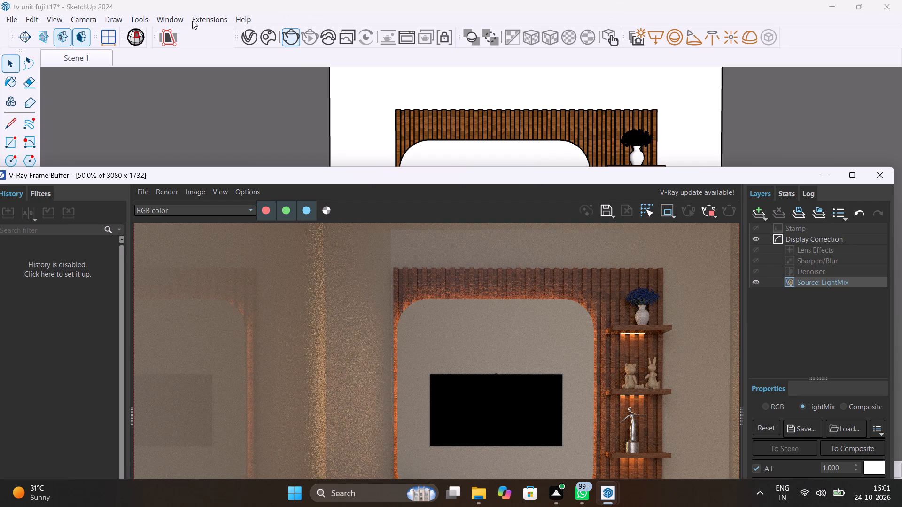
click(98, 55)
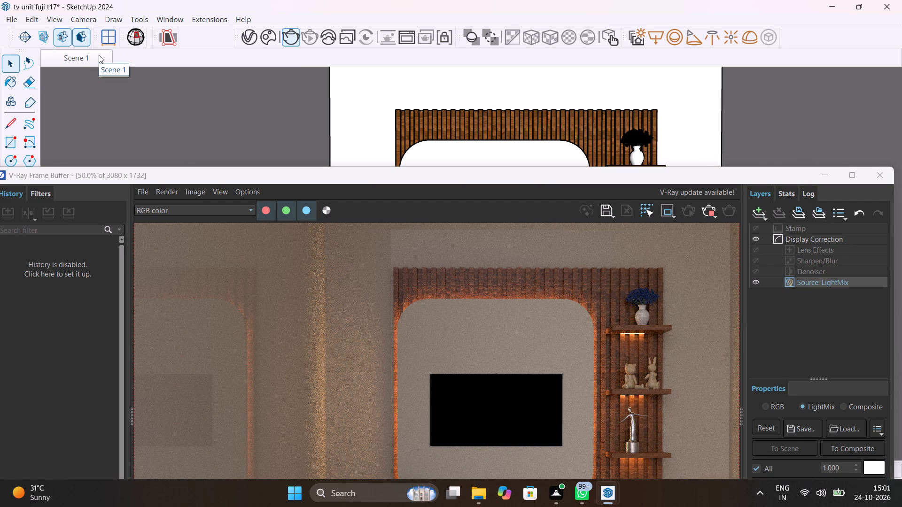
click(99, 55)
drag(498, 179, 435, 67)
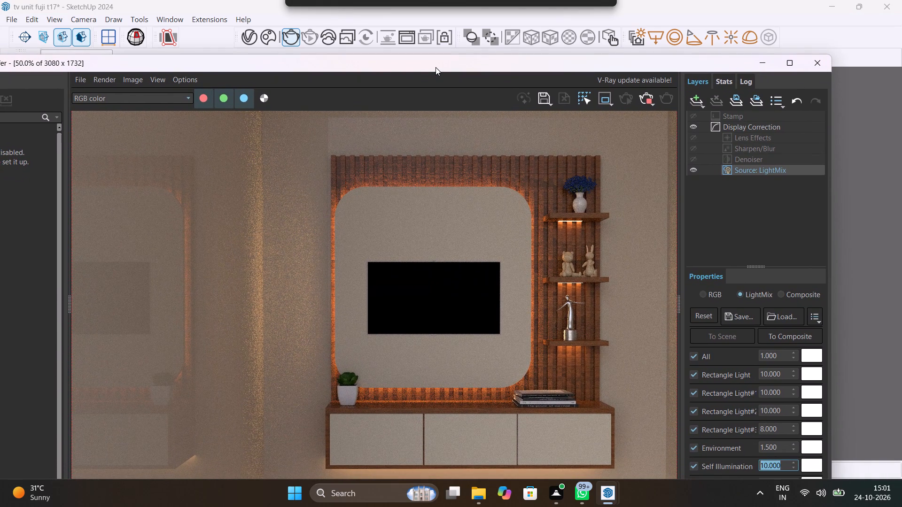
drag(435, 67, 452, 71)
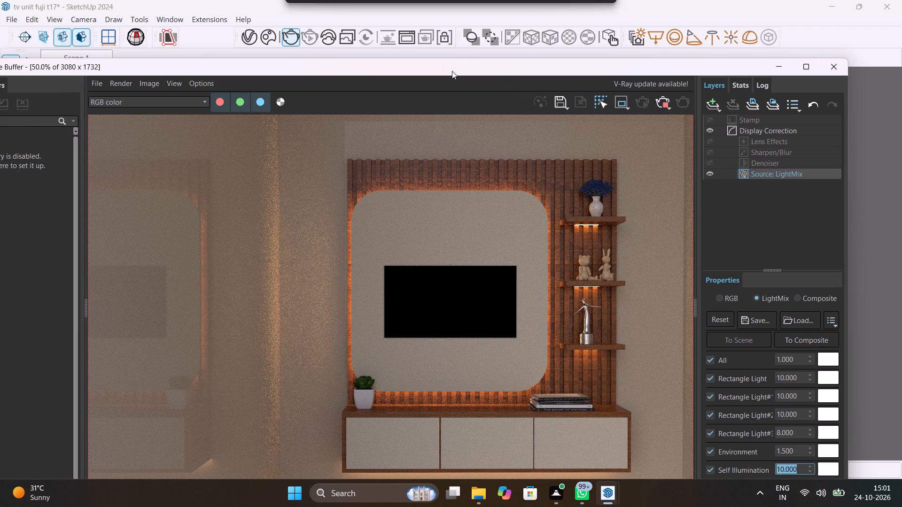
scroll(417, 231, down, 1)
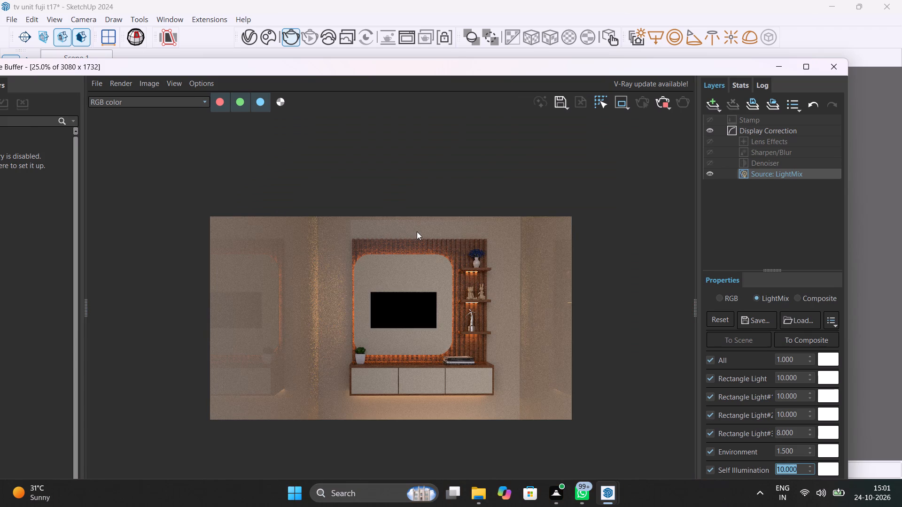
scroll(417, 231, down, 1)
scroll(417, 231, up, 2)
scroll(417, 231, down, 1)
Select the room's left side wall face and inspect the Ceramic Sand 8.13cm material's parameters in the V-Ray Asset Editor.
drag(472, 68, 493, 380)
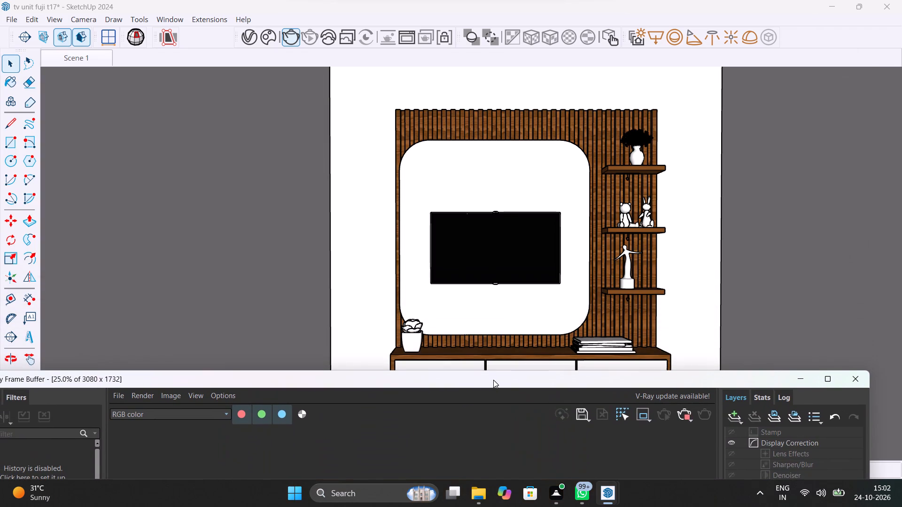
drag(493, 380, 493, 380)
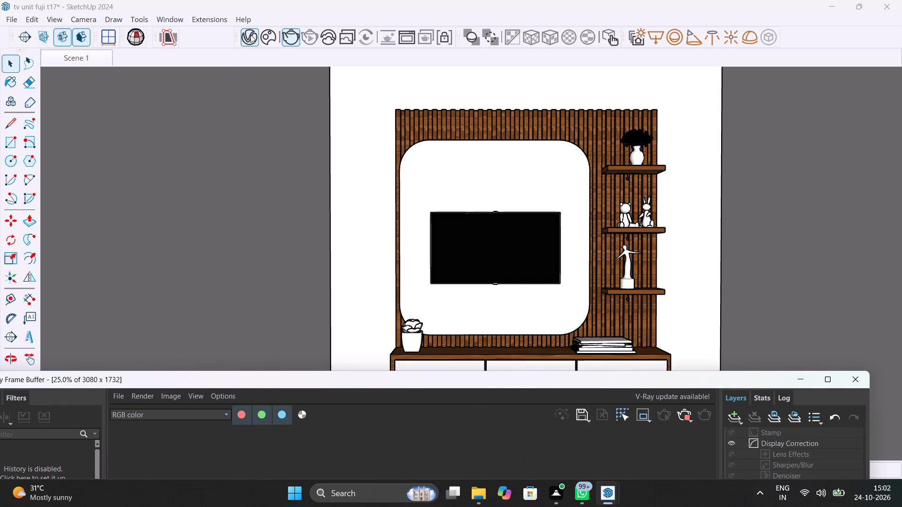
click(250, 34)
click(276, 248)
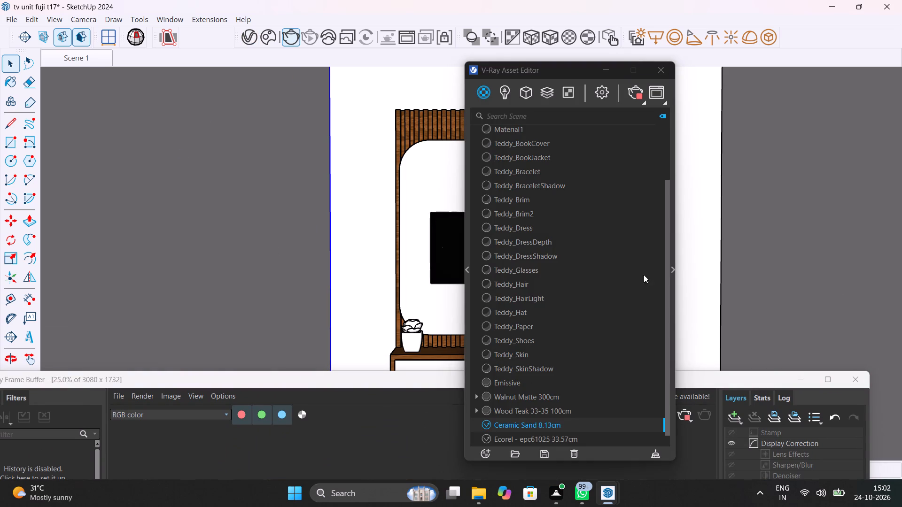
double_click(268, 269)
double_click(268, 268)
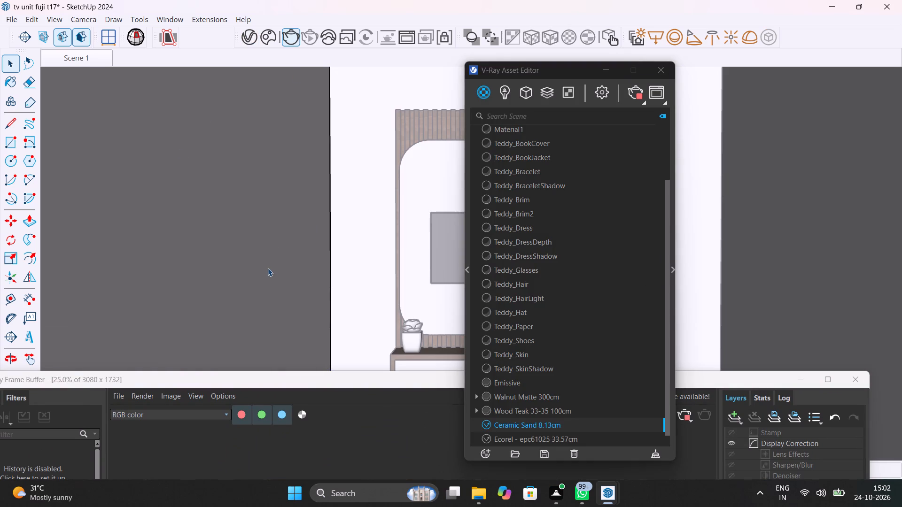
click(268, 269)
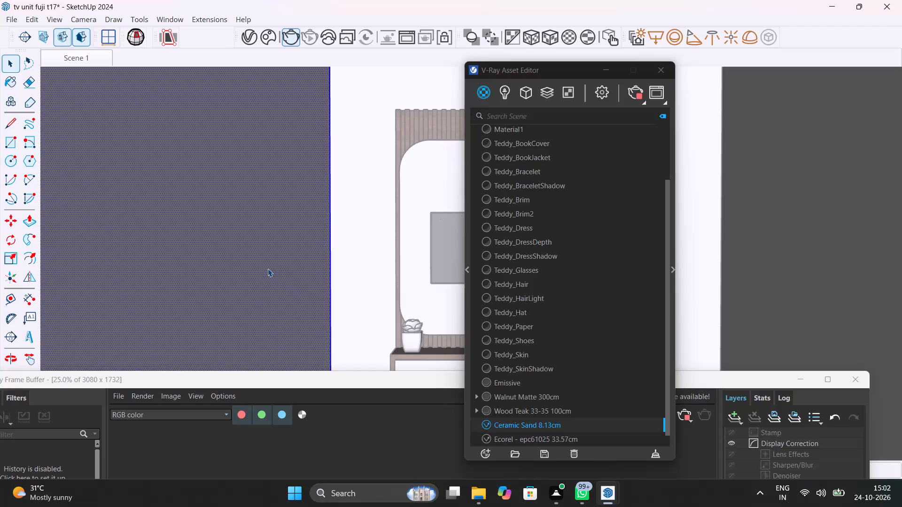
right_click(268, 269)
click(253, 268)
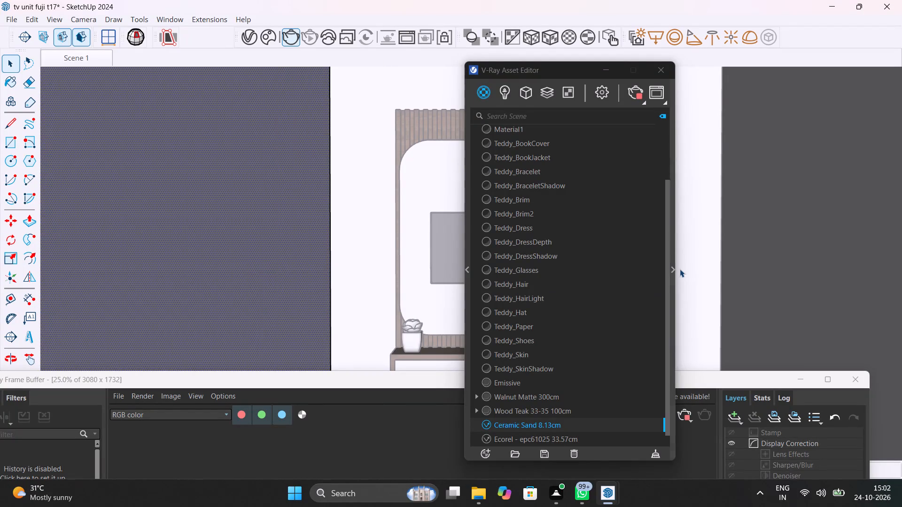
click(673, 270)
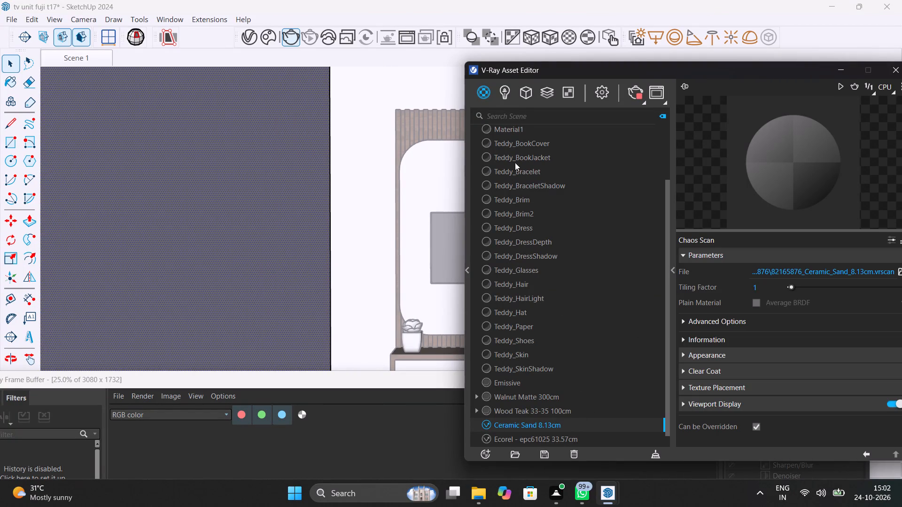
scroll(537, 280, down, 5)
scroll(537, 280, up, 4)
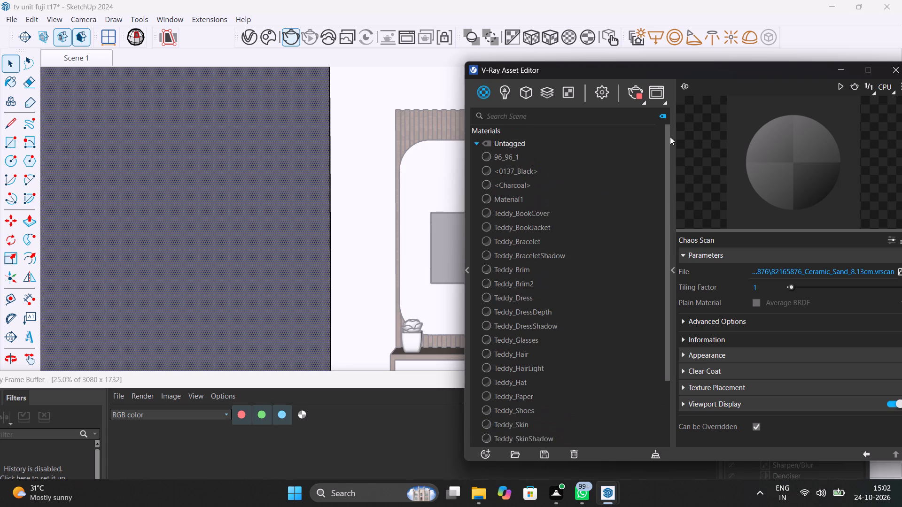
drag(738, 70, 606, 81)
click(765, 81)
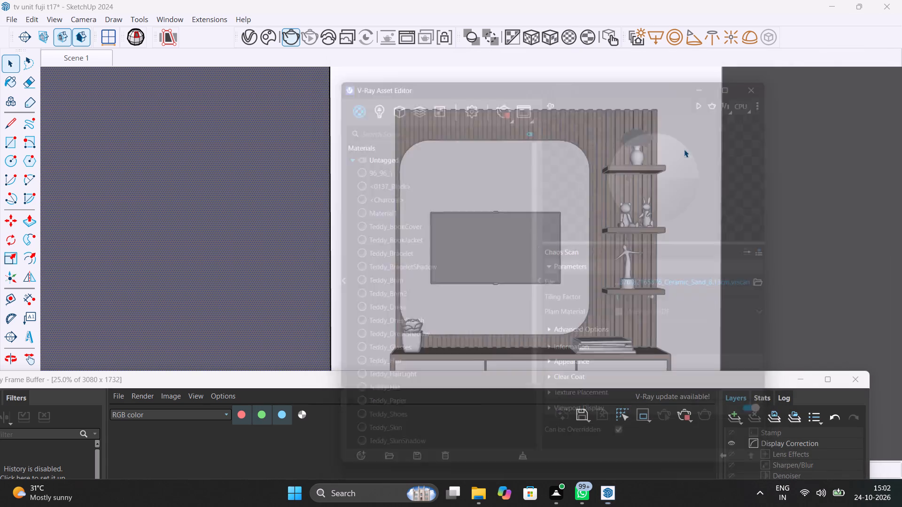
Bring the V-Ray Frame Buffer back to full screen and switch off the Self Illumination contribution in the LightMix.
drag(462, 393, 462, 281)
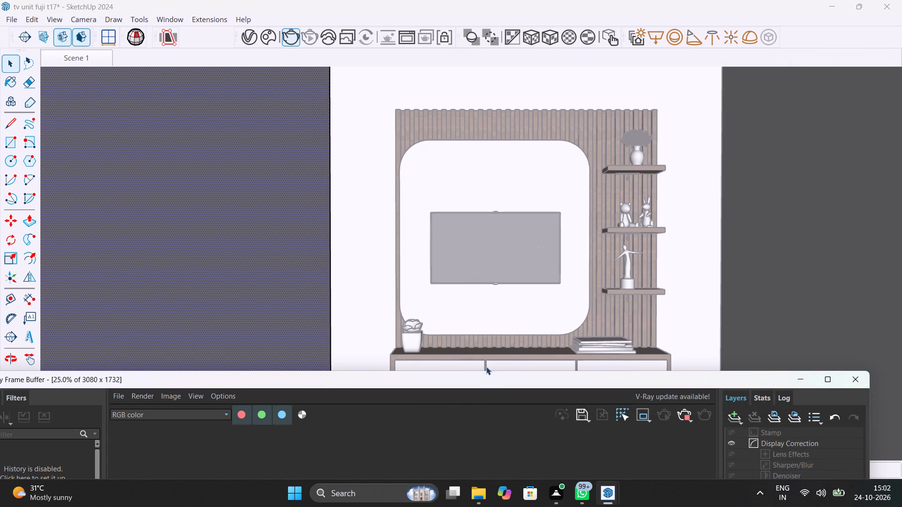
drag(490, 375, 489, 50)
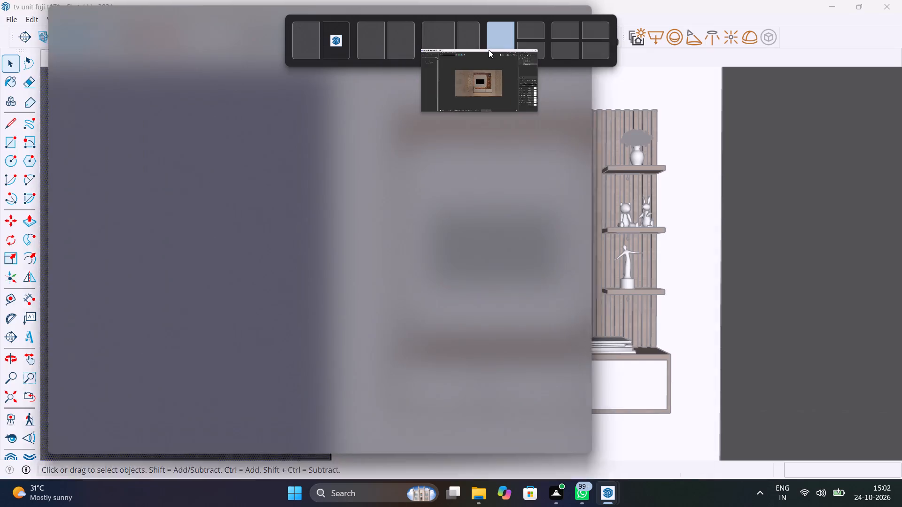
drag(489, 50, 564, 77)
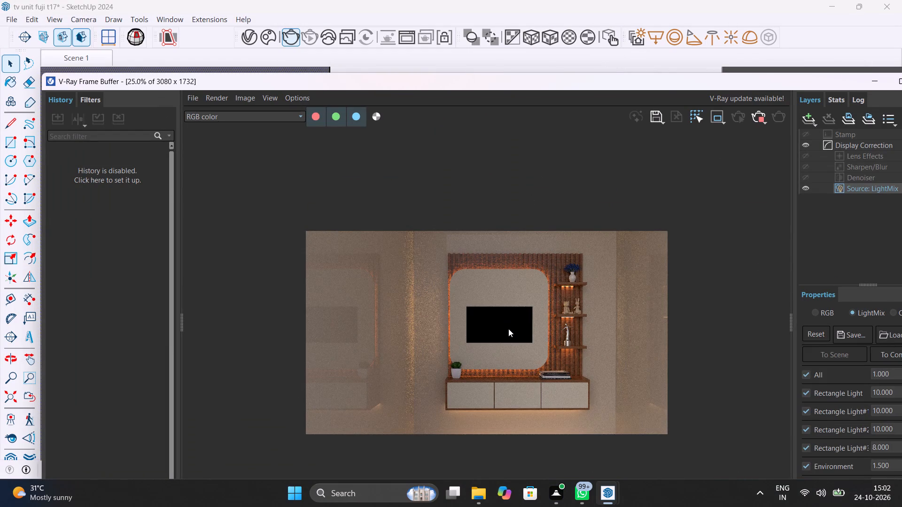
scroll(508, 329, up, 2)
scroll(508, 328, down, 1)
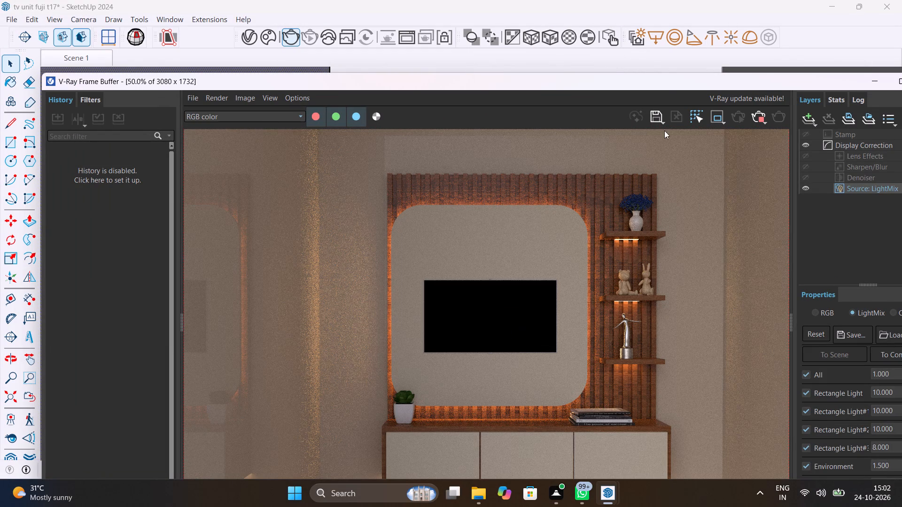
drag(648, 78, 590, 16)
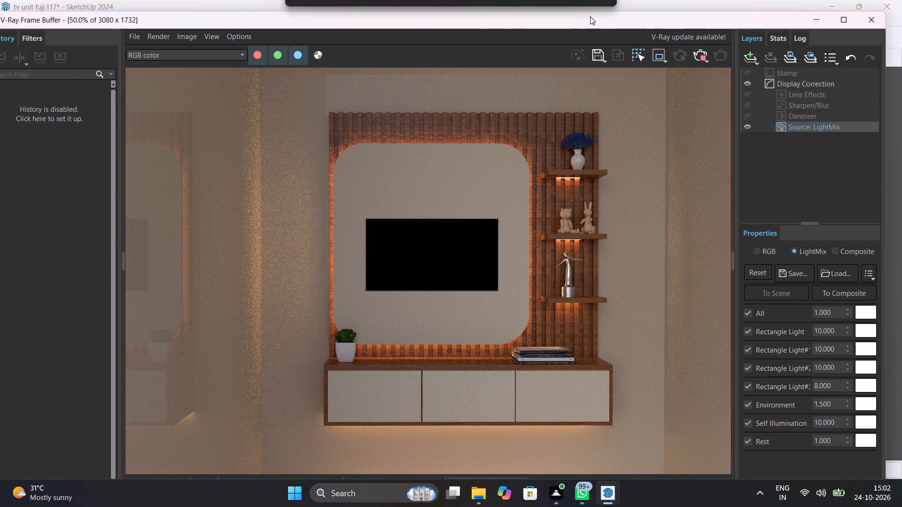
drag(590, 16, 604, 2)
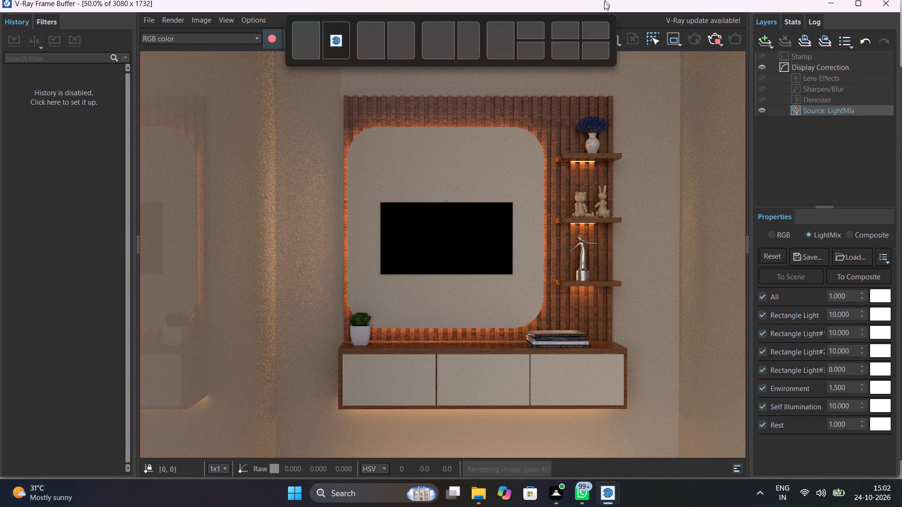
drag(604, 2, 604, 7)
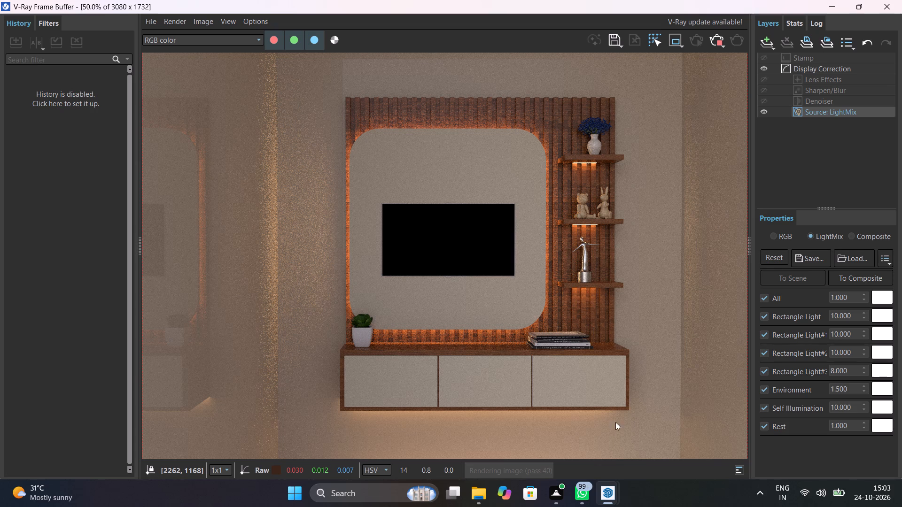
click(764, 406)
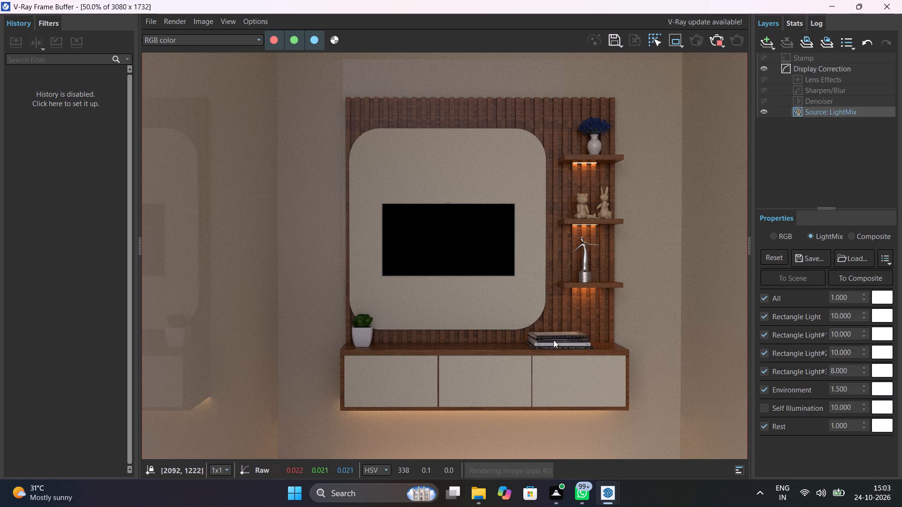
middle_drag(570, 346, 620, 378)
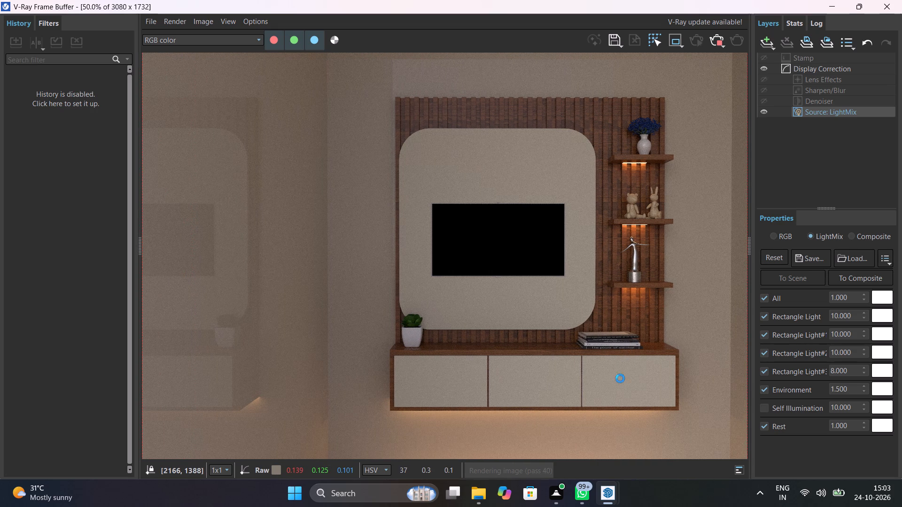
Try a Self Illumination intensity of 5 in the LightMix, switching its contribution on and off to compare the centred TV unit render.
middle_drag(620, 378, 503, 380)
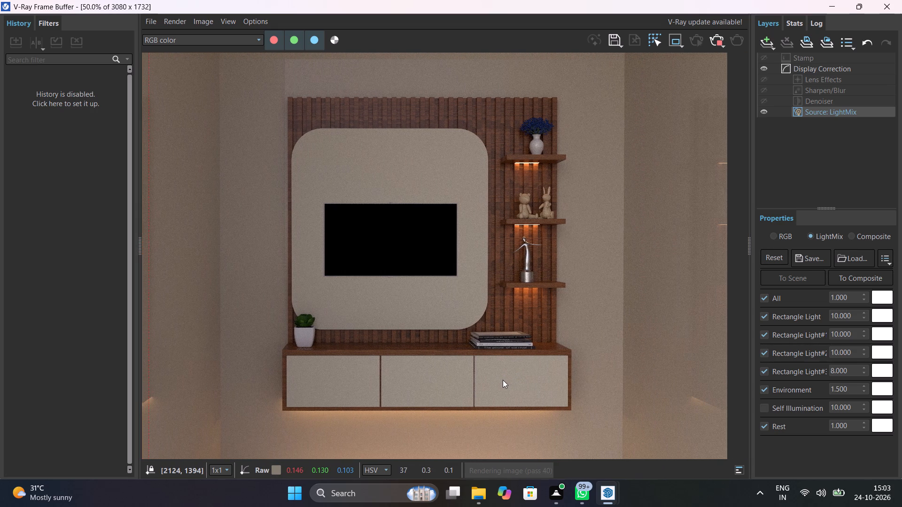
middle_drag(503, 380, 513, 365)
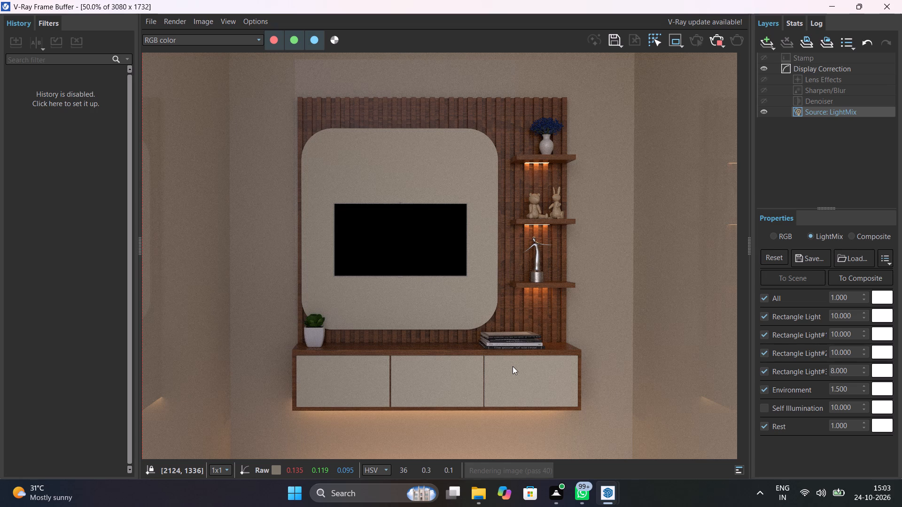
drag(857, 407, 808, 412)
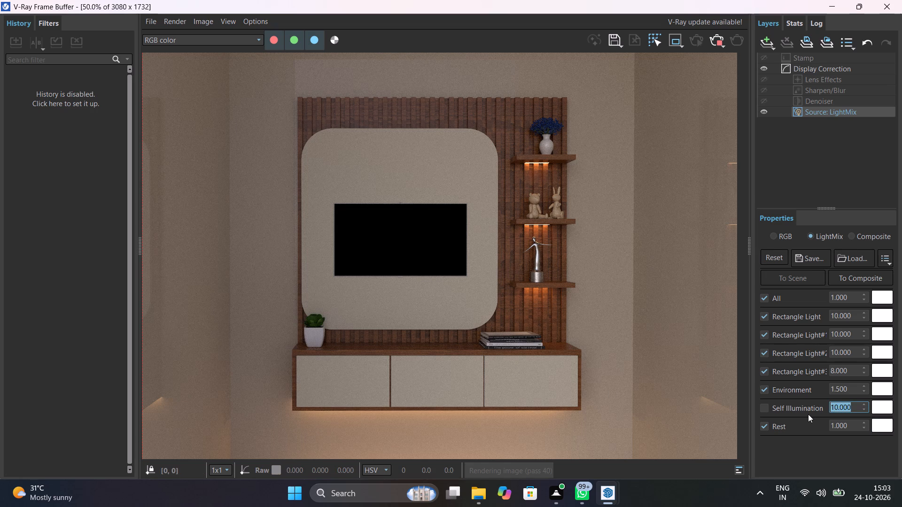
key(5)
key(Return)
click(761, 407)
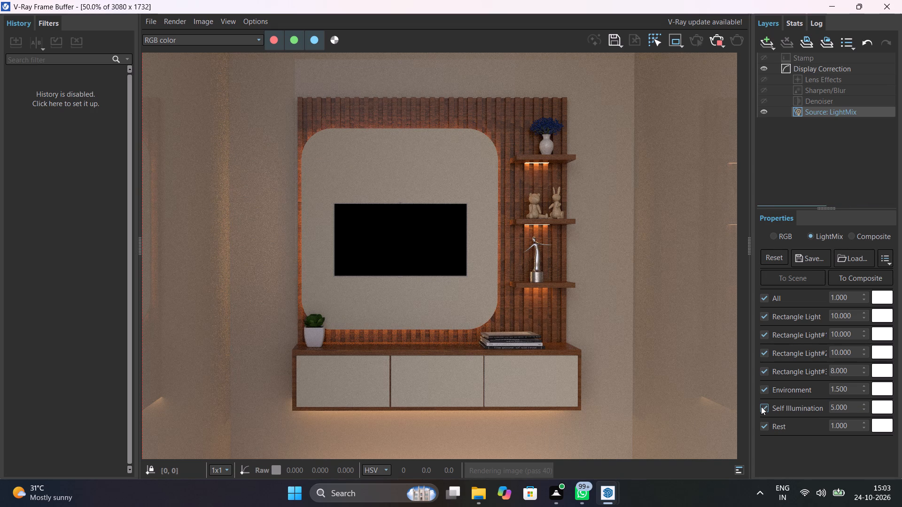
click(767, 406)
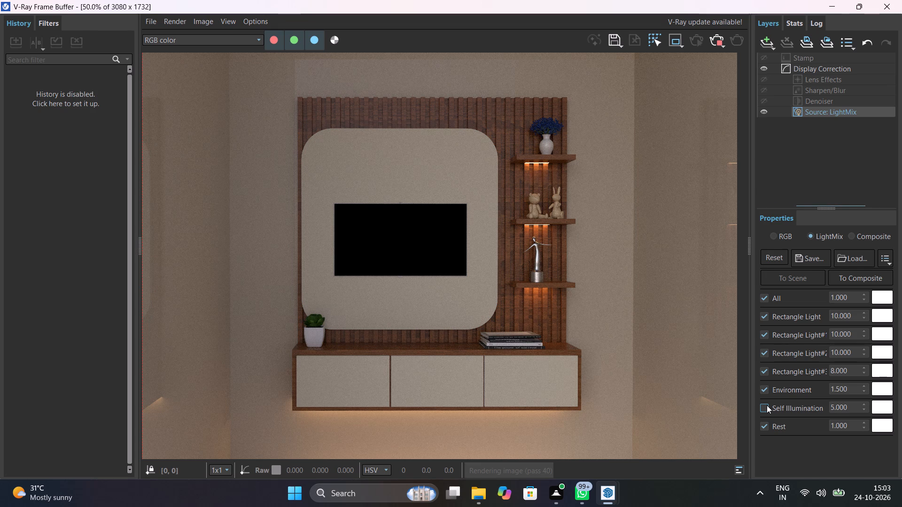
Set the Self Illumination intensity to 2 and switch its contribution on in the LightMix.
drag(850, 407, 813, 410)
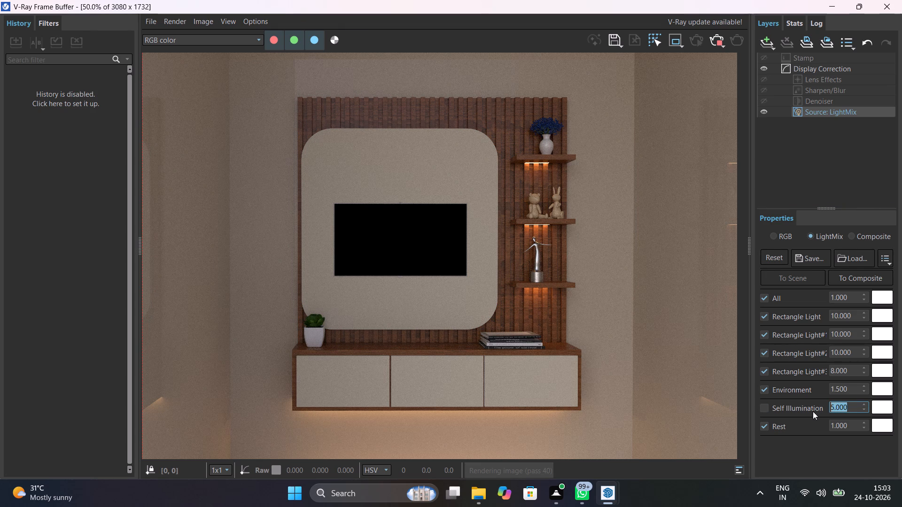
key(2)
key(Return)
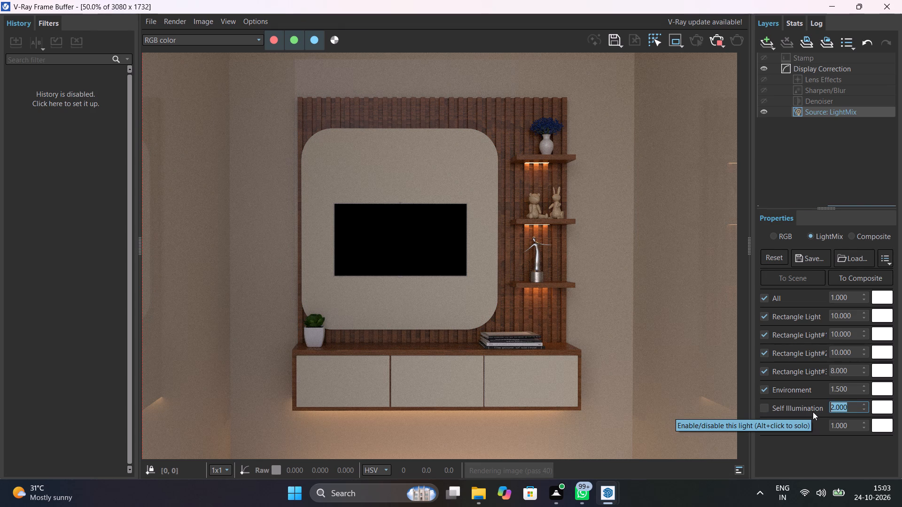
click(763, 407)
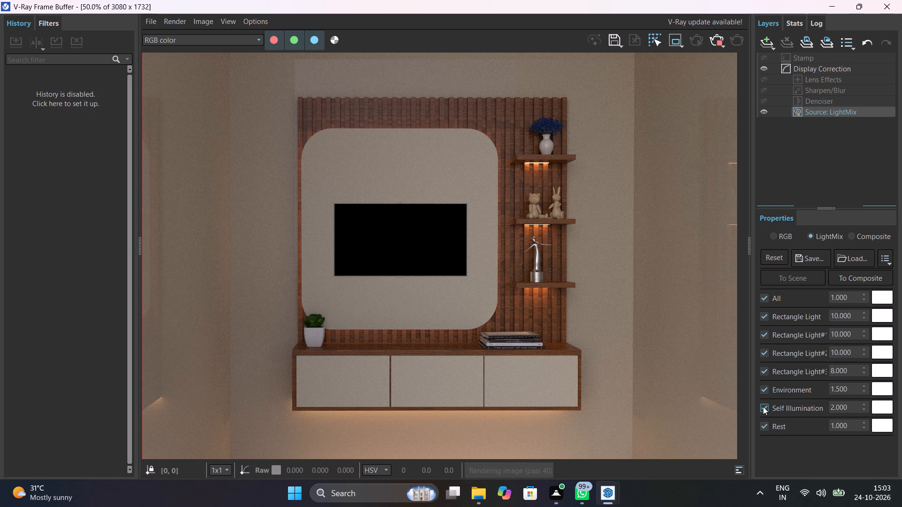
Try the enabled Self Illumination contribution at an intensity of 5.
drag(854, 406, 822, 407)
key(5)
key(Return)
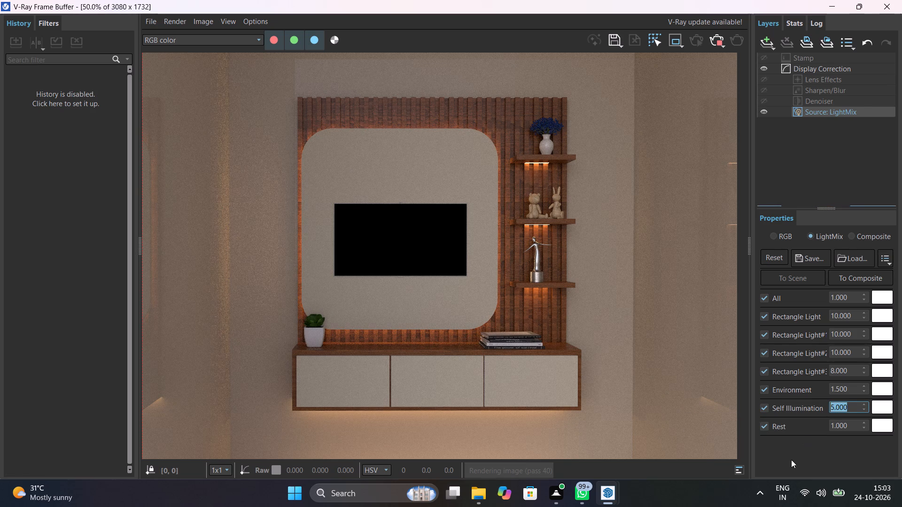
Set the Self Illumination intensity to 4 and compare the render without and with it, leaving the contribution on.
drag(854, 404, 834, 402)
key(BackSpace)
key(BackSpace)
key(BackSpace)
key(4)
key(Return)
click(761, 409)
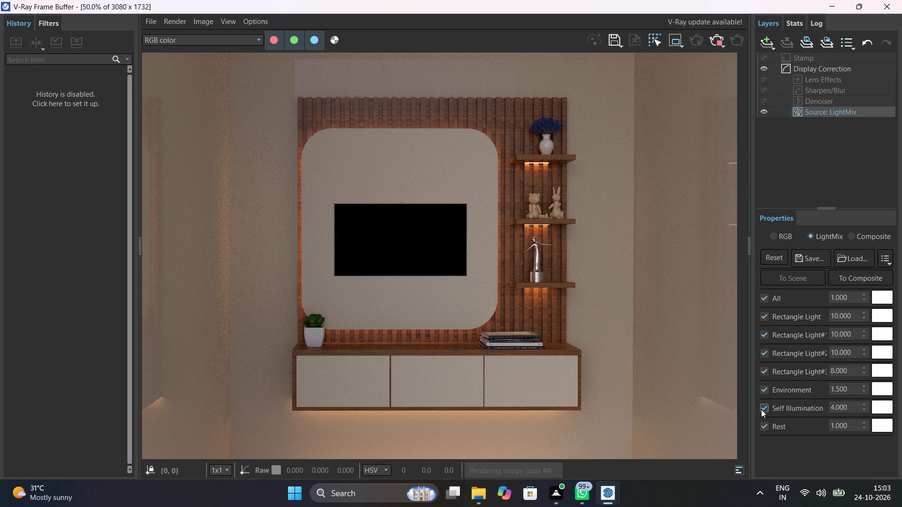
click(761, 409)
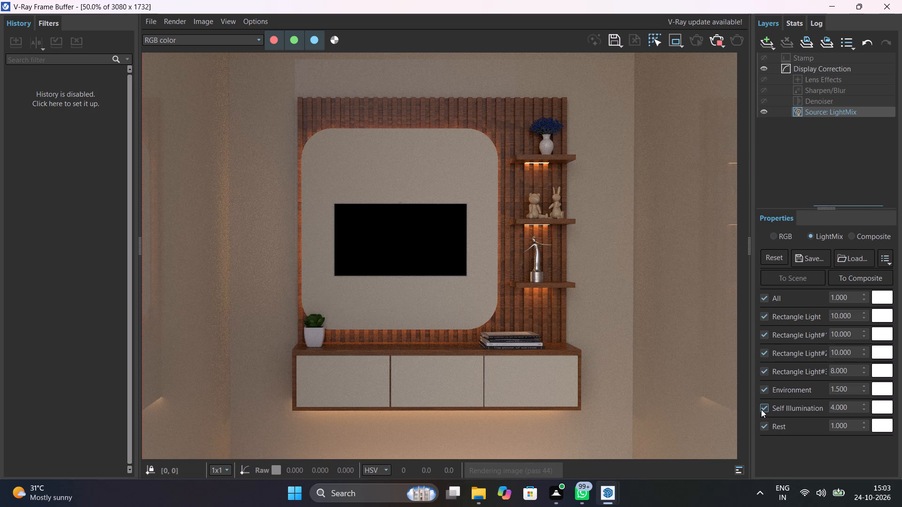
click(761, 409)
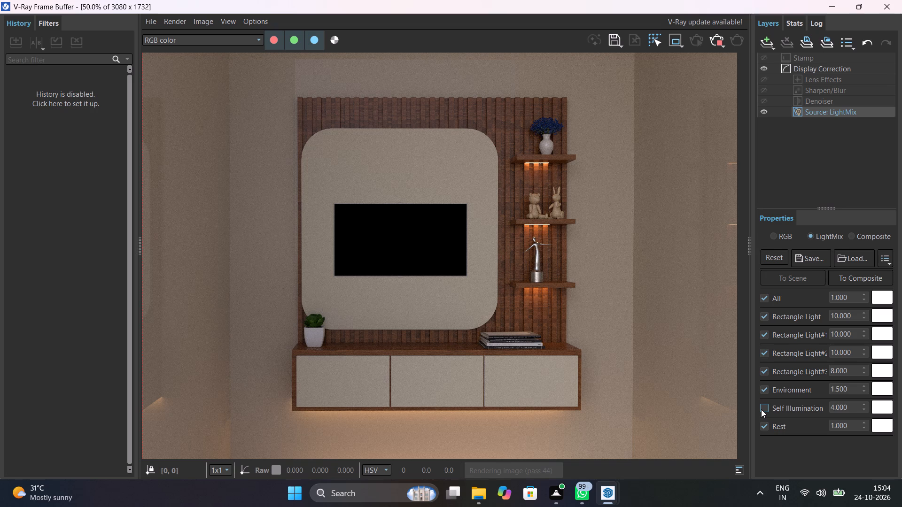
click(761, 409)
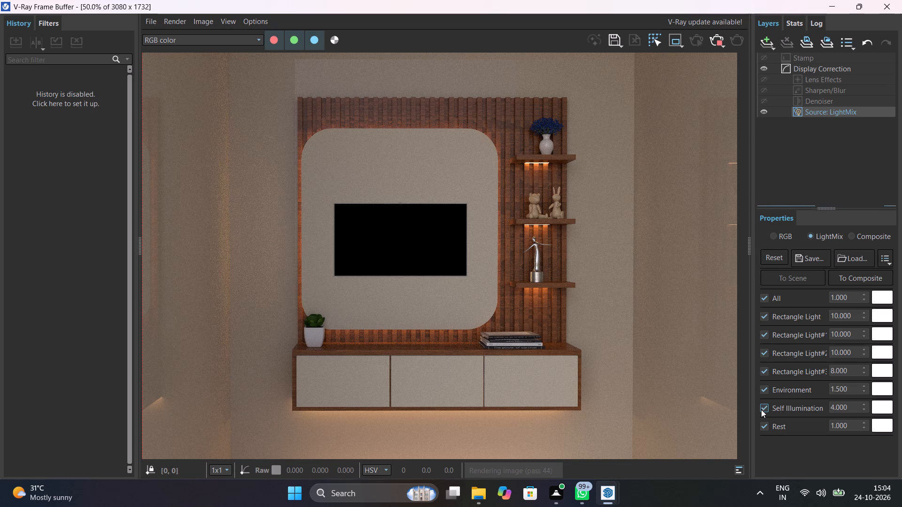
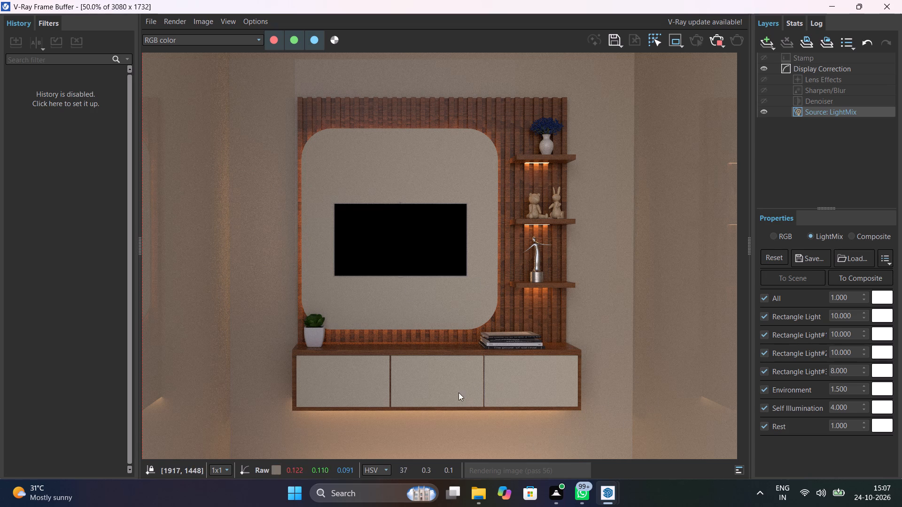
Examine the progressing render around the TV panel edge, the fluted wood and the shelf figurines against the full view.
scroll(468, 215, up, 2)
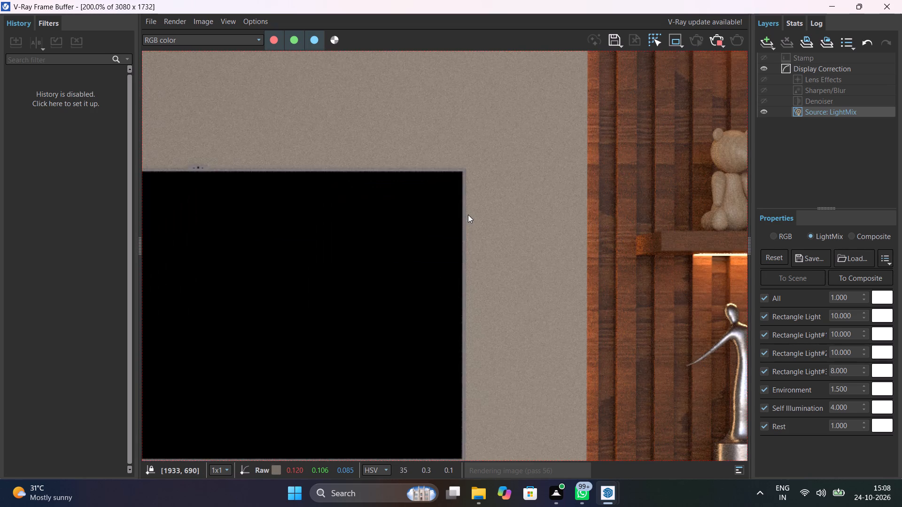
scroll(468, 215, down, 3)
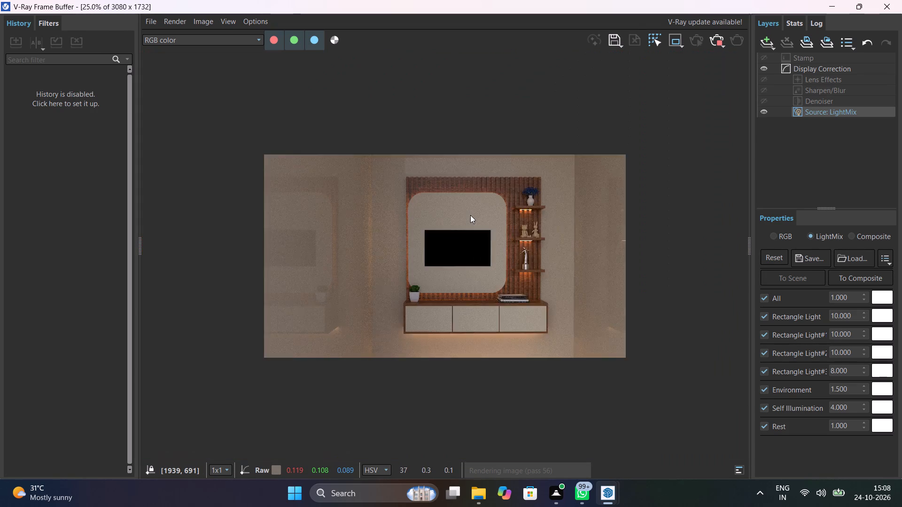
scroll(470, 215, down, 1)
scroll(470, 215, up, 2)
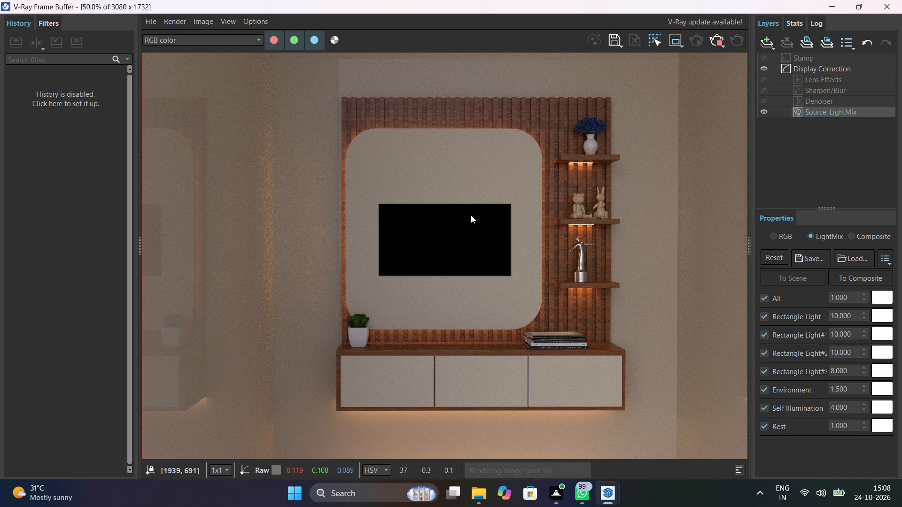
scroll(471, 215, up, 1)
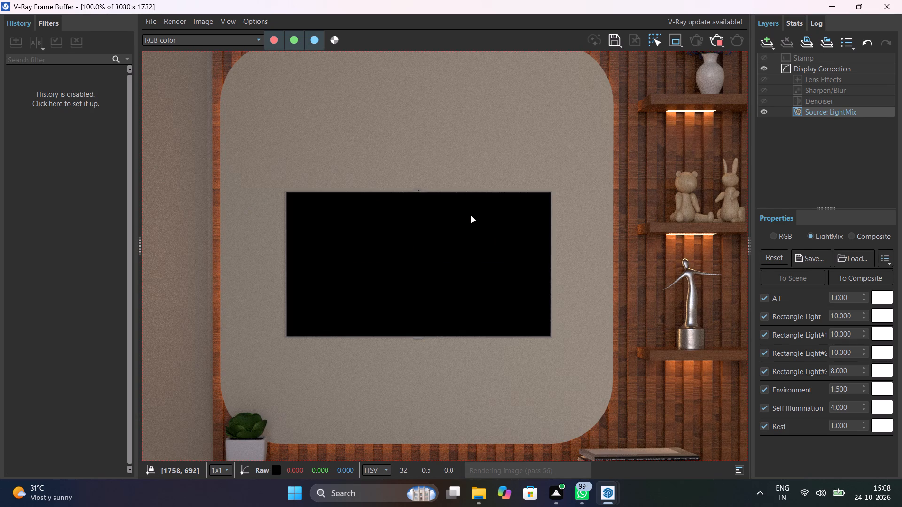
scroll(471, 215, down, 1)
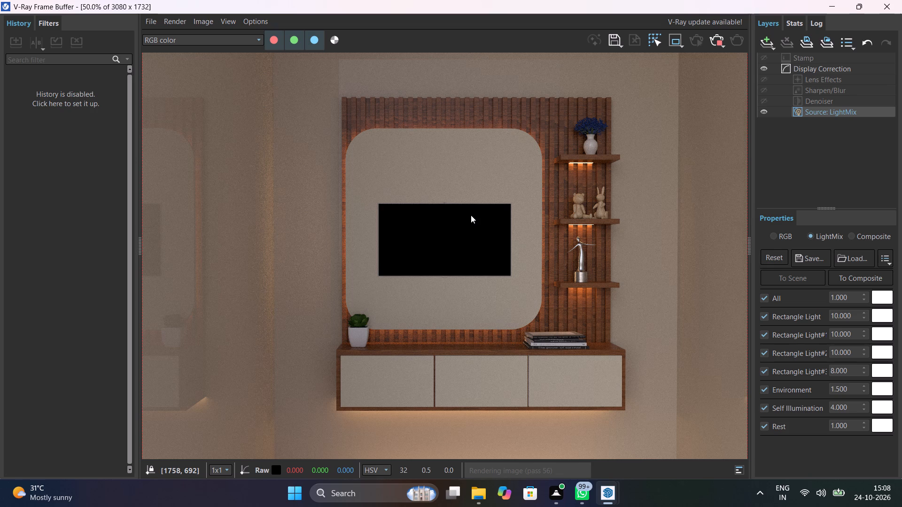
scroll(471, 215, up, 1)
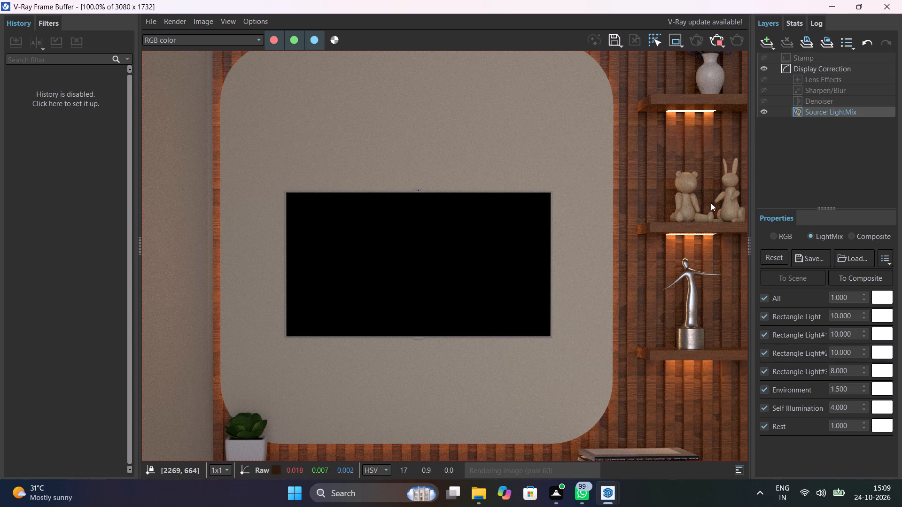
scroll(682, 276, up, 3)
scroll(682, 272, down, 1)
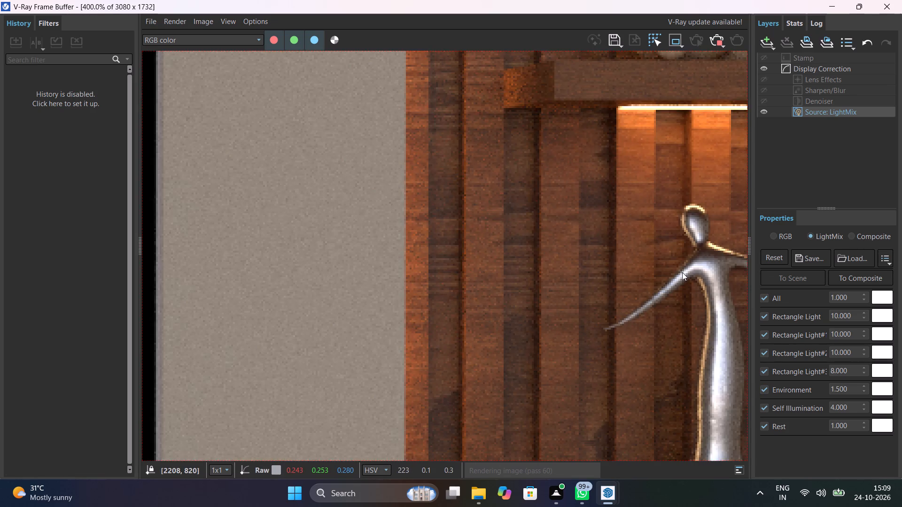
scroll(682, 272, down, 3)
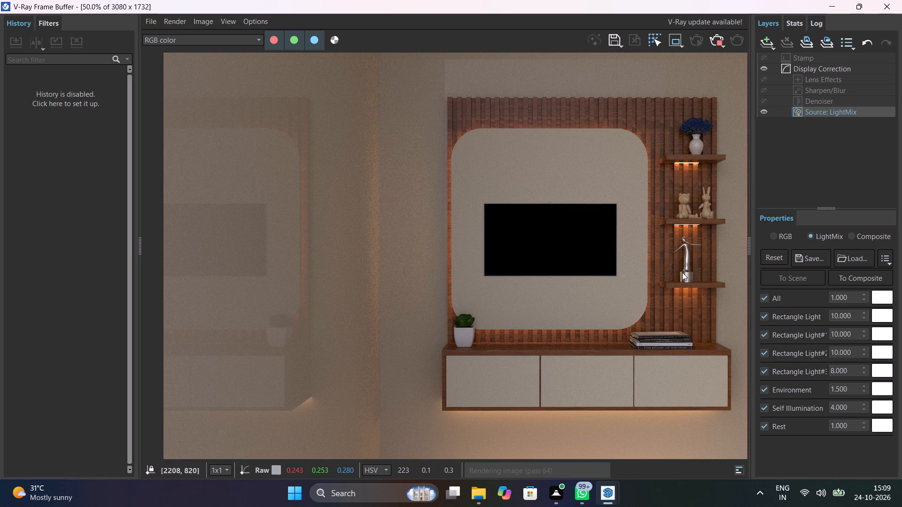
scroll(682, 263, up, 3)
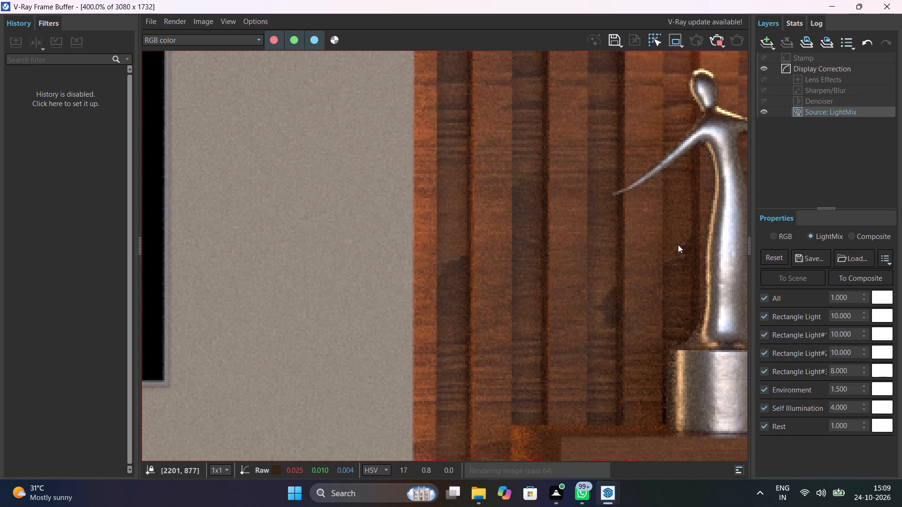
scroll(678, 245, down, 3)
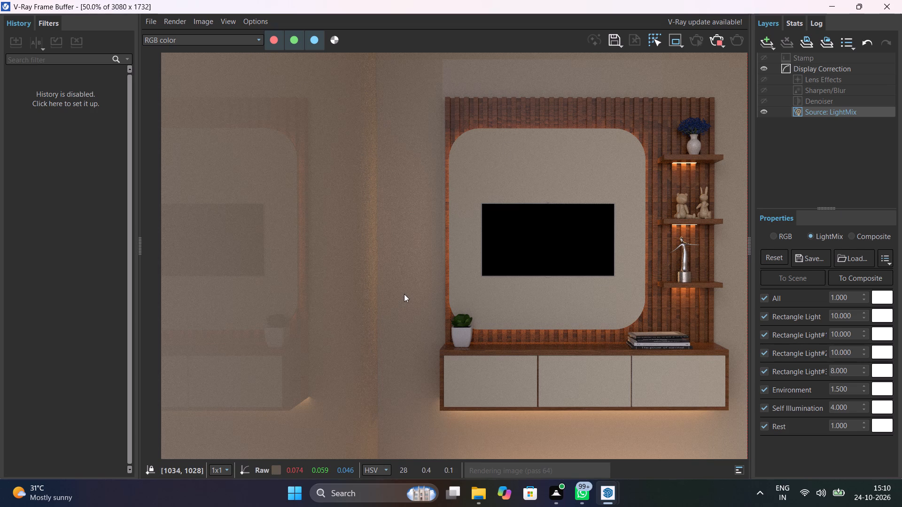
scroll(539, 291, down, 1)
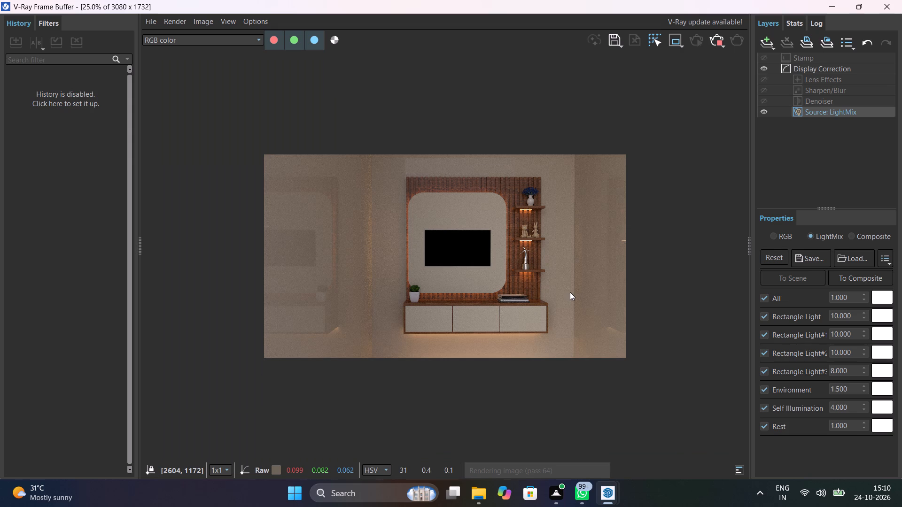
Examine the render quality of the book stack, countertop and drawer fronts, comparing the close-up with the overall TV unit.
scroll(570, 292, up, 1)
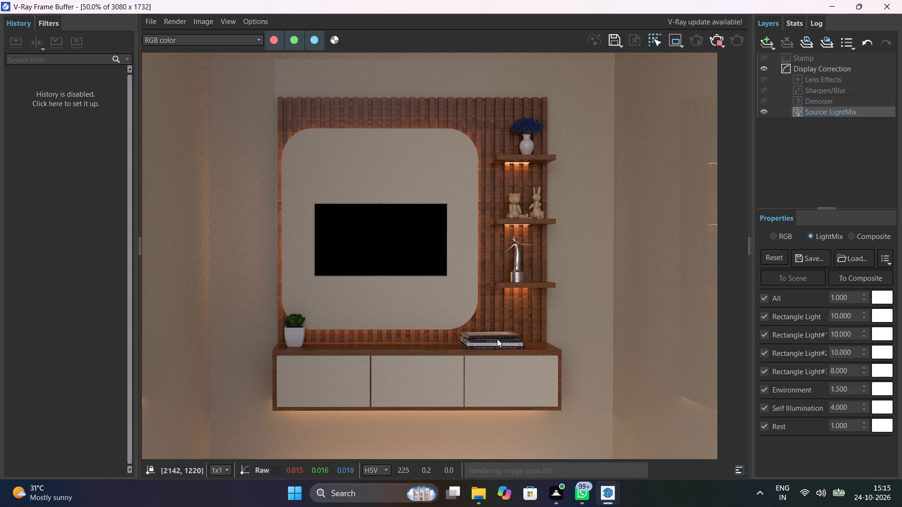
scroll(497, 339, up, 2)
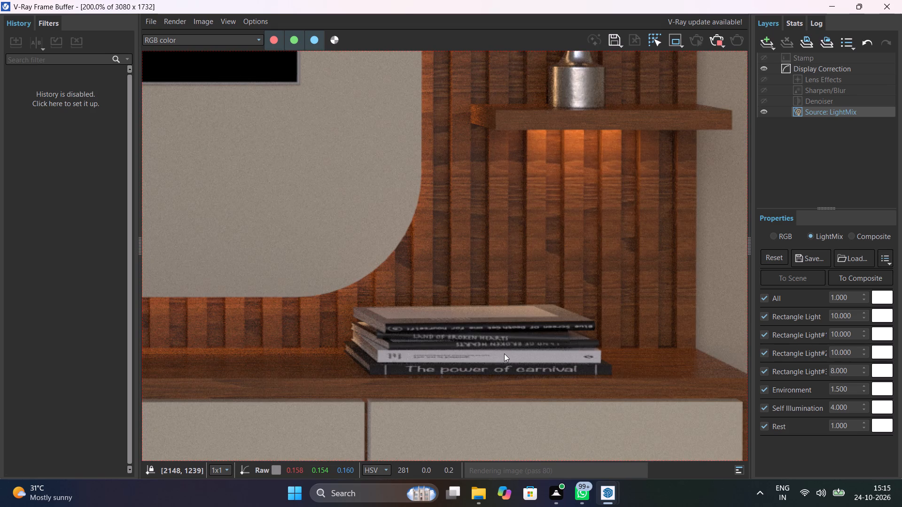
scroll(504, 353, down, 2)
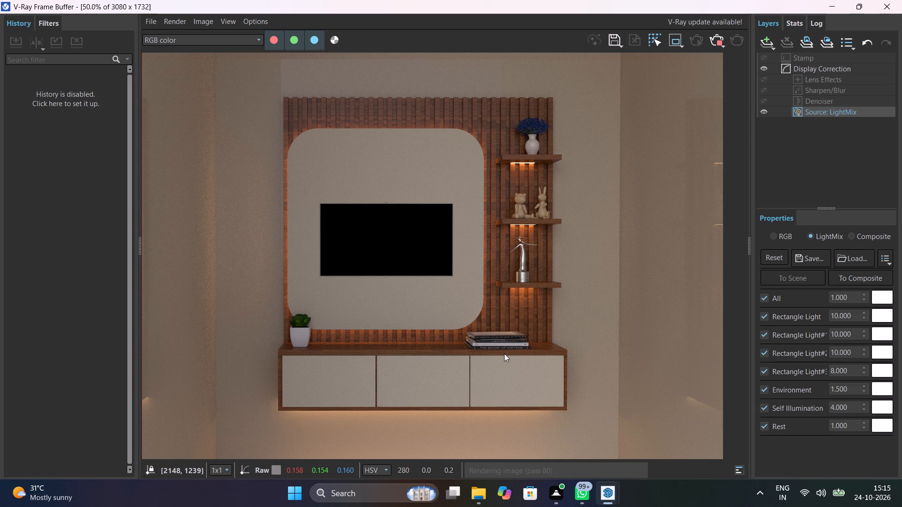
scroll(503, 365, down, 1)
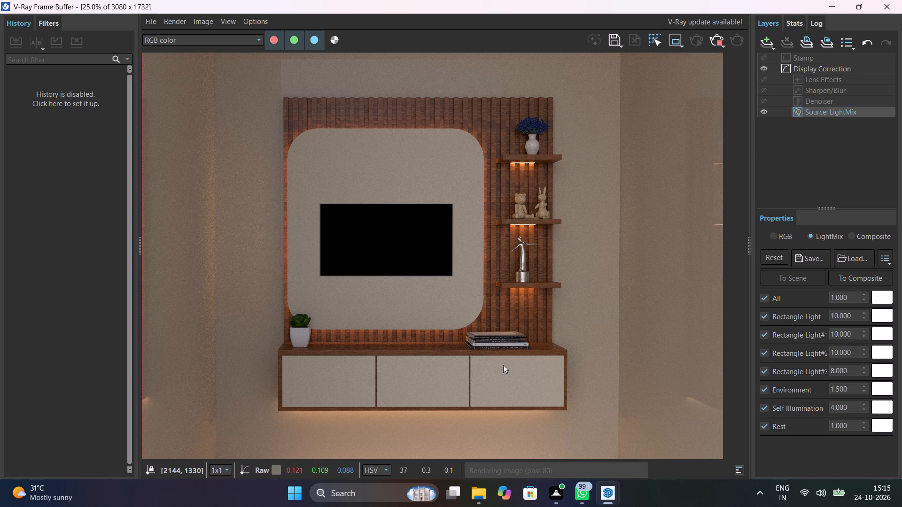
scroll(503, 365, up, 1)
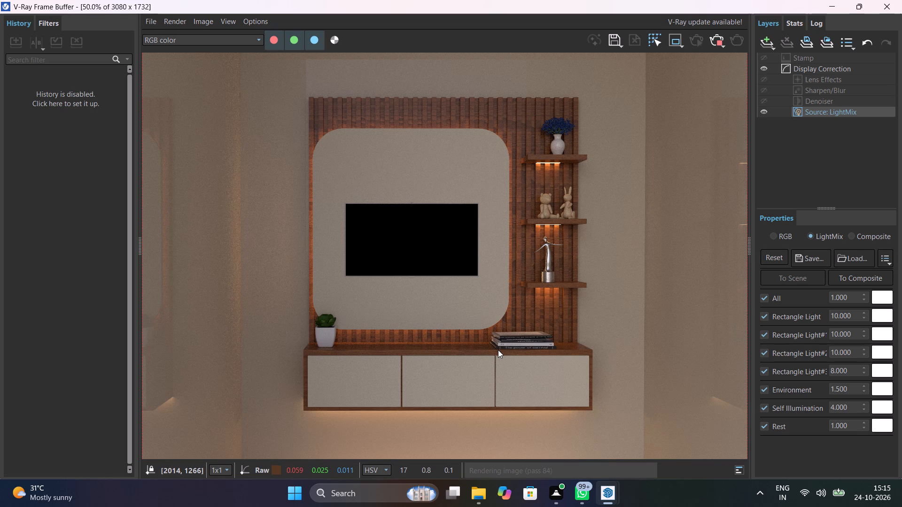
scroll(511, 374, down, 1)
scroll(511, 374, up, 1)
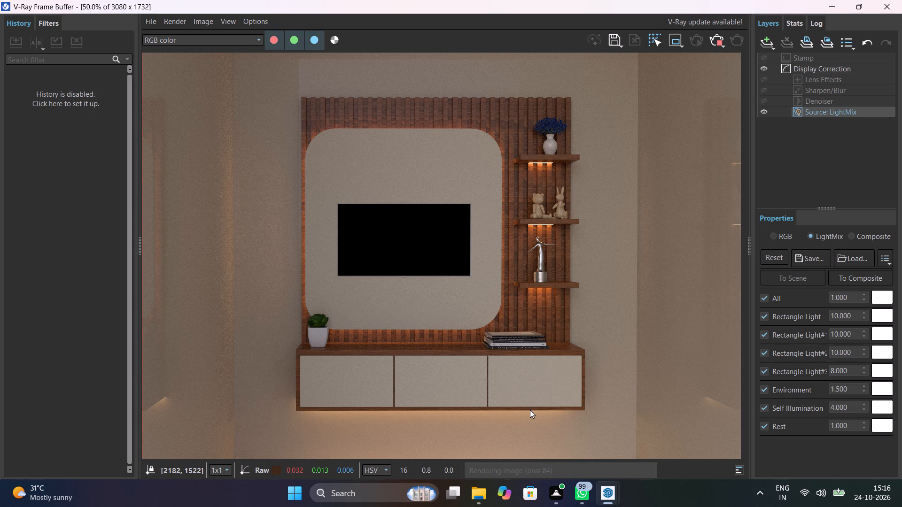
scroll(498, 370, up, 1)
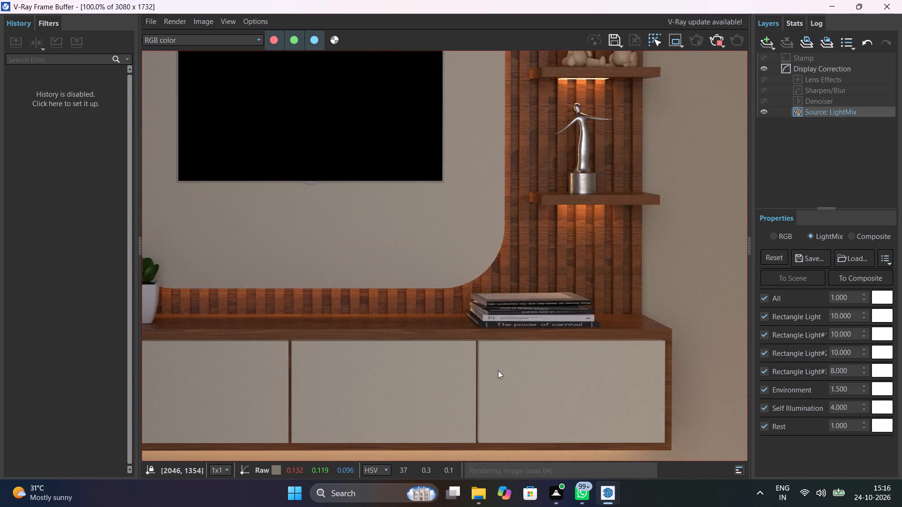
scroll(498, 370, up, 1)
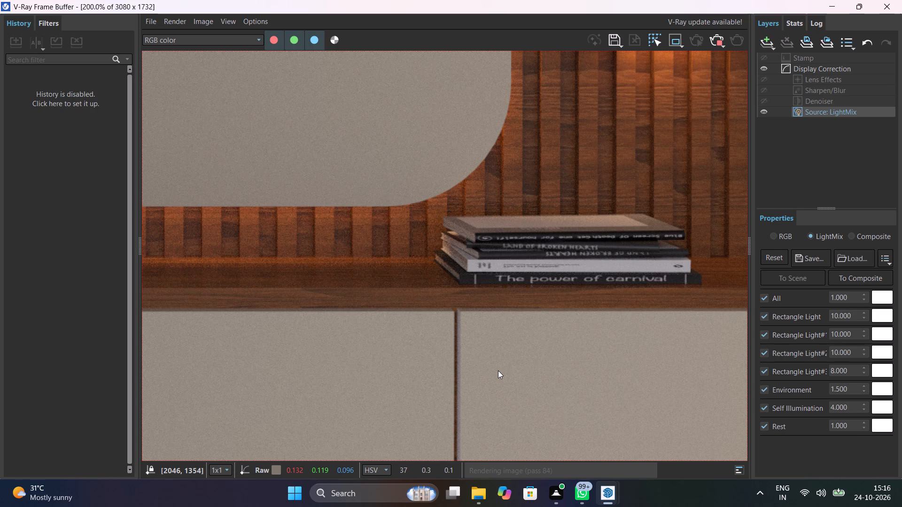
scroll(498, 370, down, 1)
scroll(498, 370, up, 1)
scroll(498, 370, down, 3)
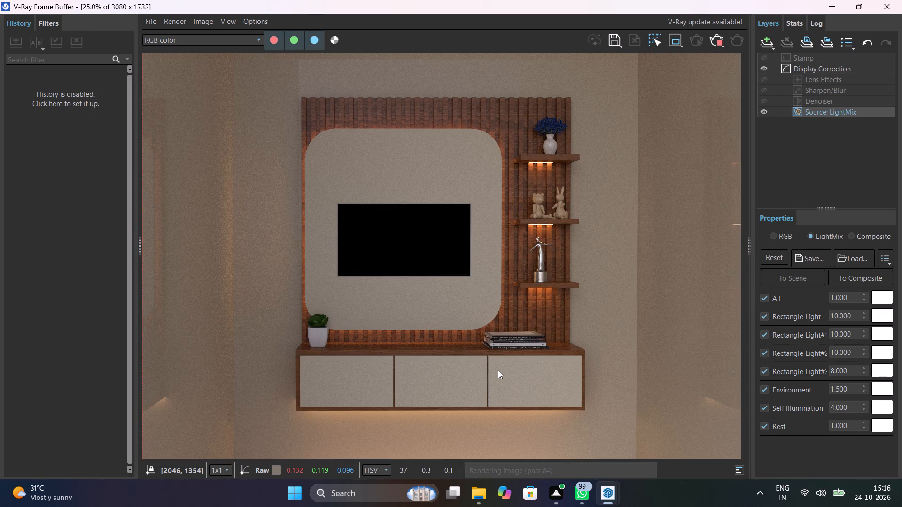
Examine the whole TV unit render and its lower shelves, statue, books and plant as the passes refine.
scroll(431, 277, up, 1)
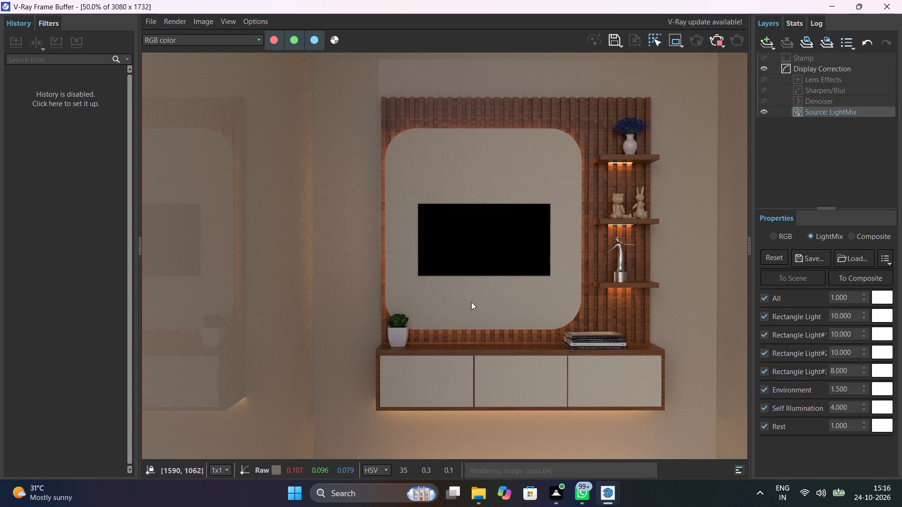
middle_drag(487, 311, 465, 308)
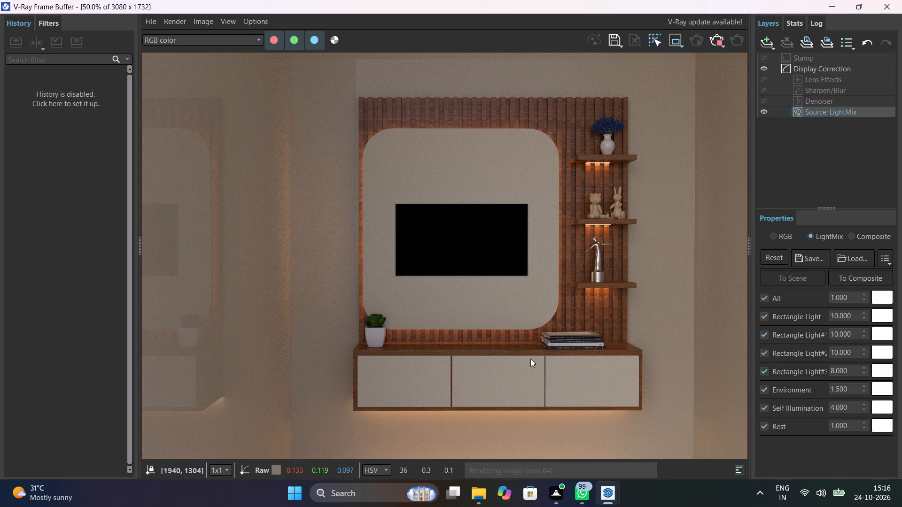
scroll(530, 359, down, 1)
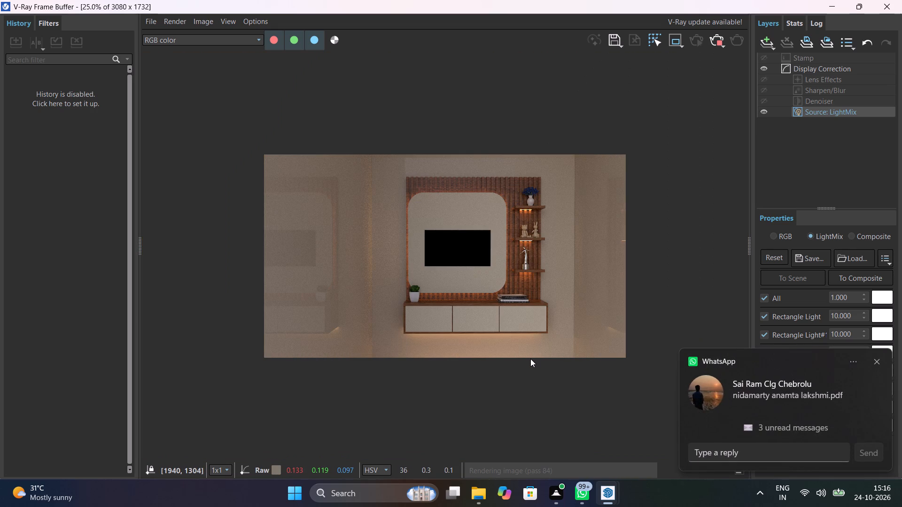
scroll(530, 359, up, 1)
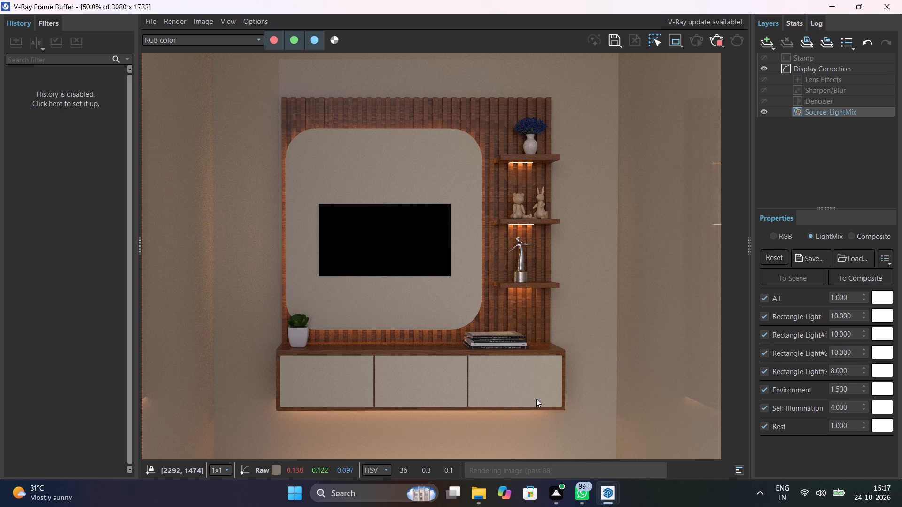
scroll(536, 399, down, 1)
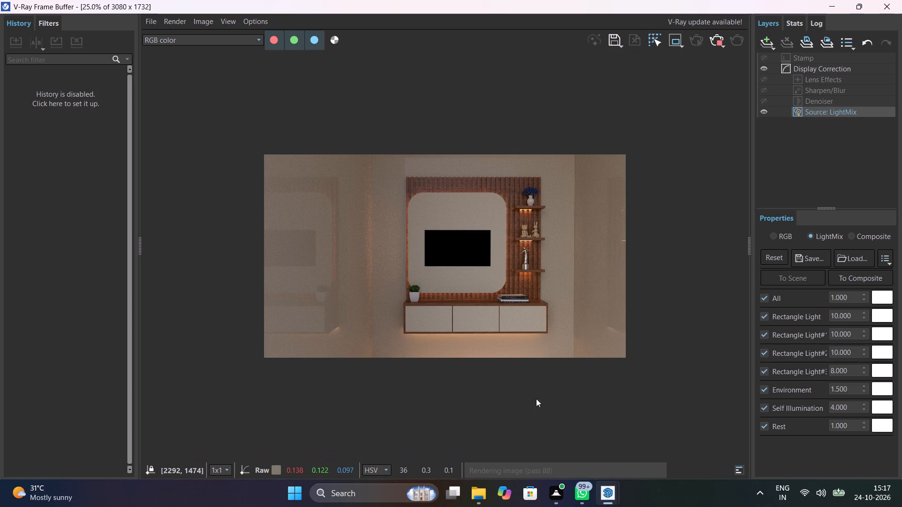
scroll(536, 399, up, 1)
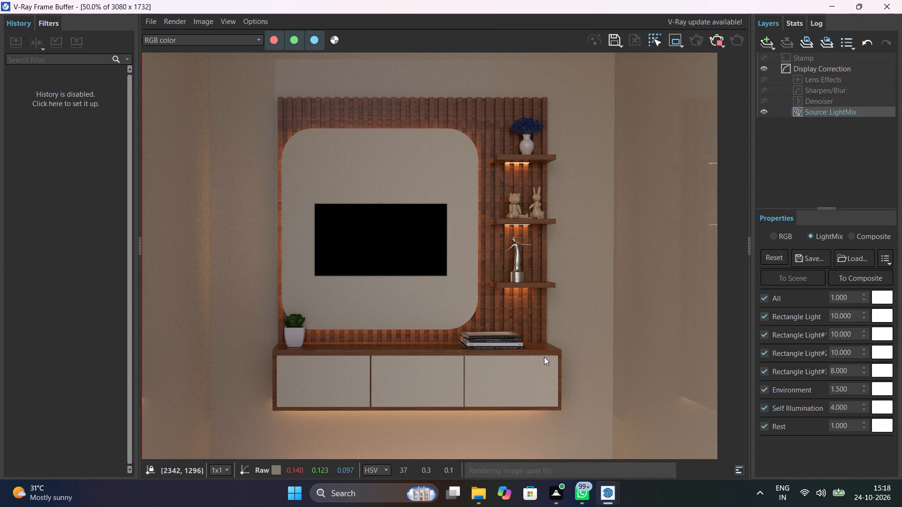
scroll(544, 357, up, 1)
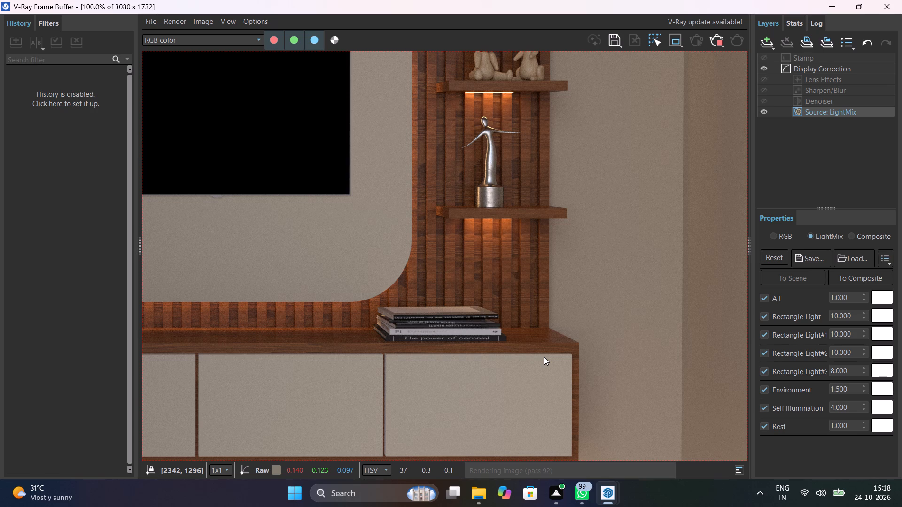
scroll(531, 362, down, 1)
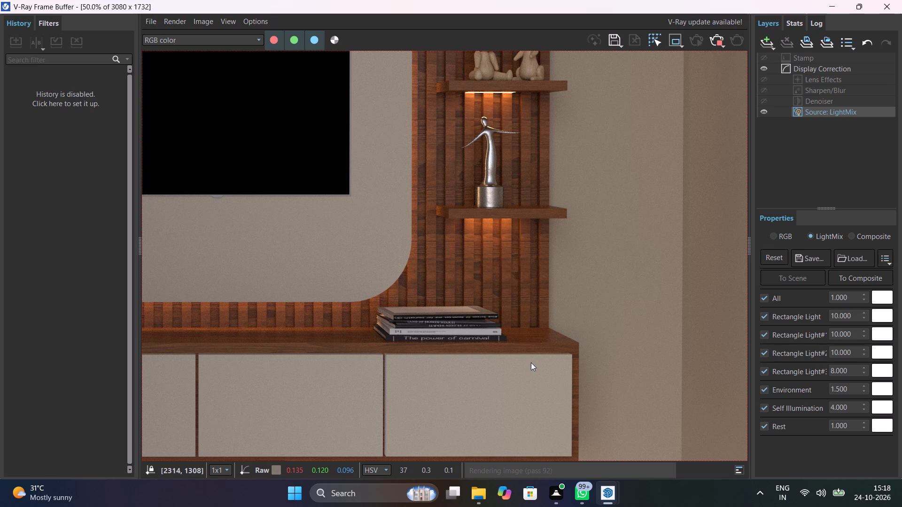
scroll(529, 349, down, 1)
scroll(488, 317, up, 2)
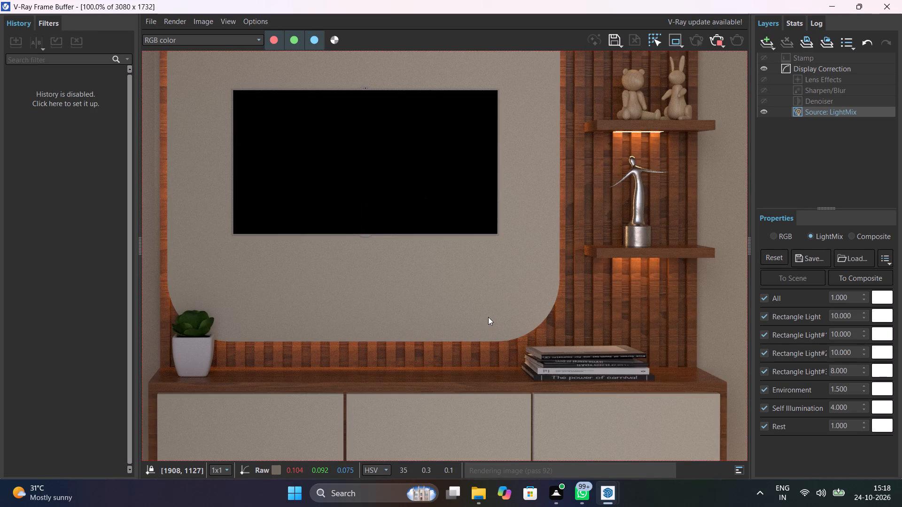
scroll(488, 317, down, 1)
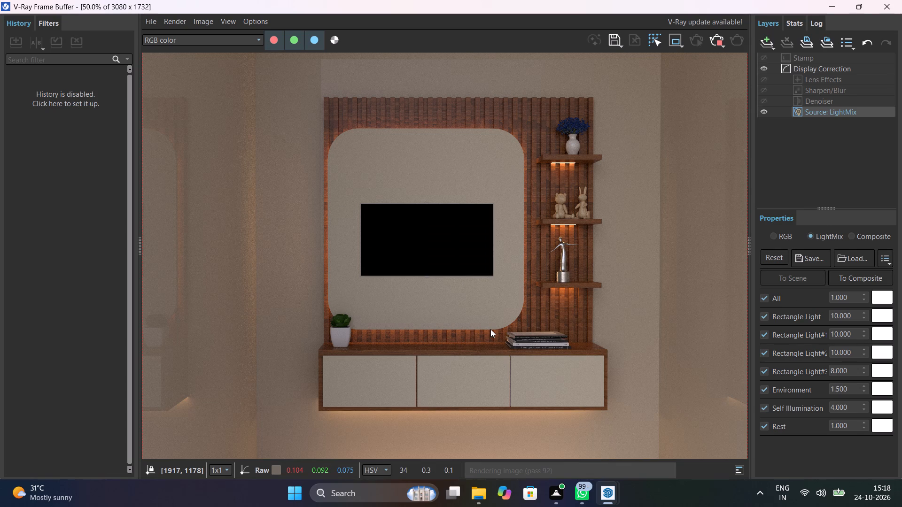
scroll(490, 329, up, 1)
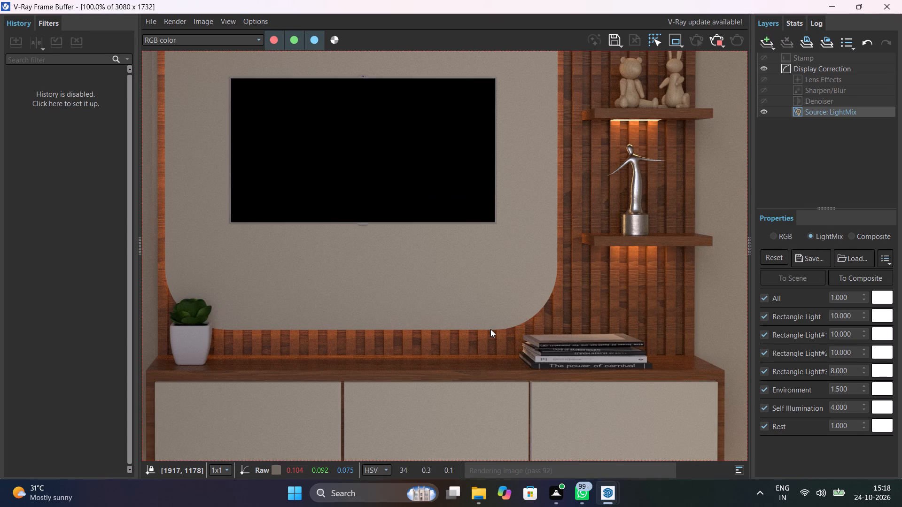
scroll(490, 329, down, 1)
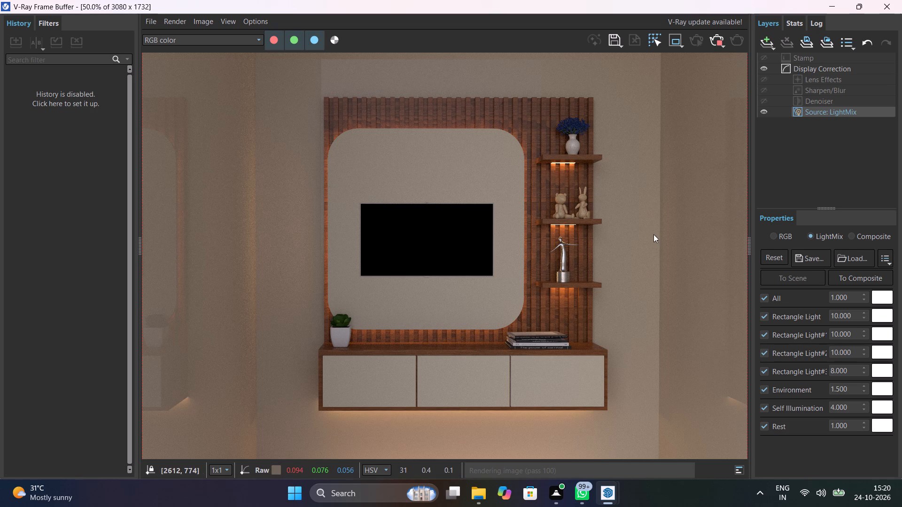
Raise the Display Correction exposure to about 1.267 to brighten the TV unit render.
click(816, 65)
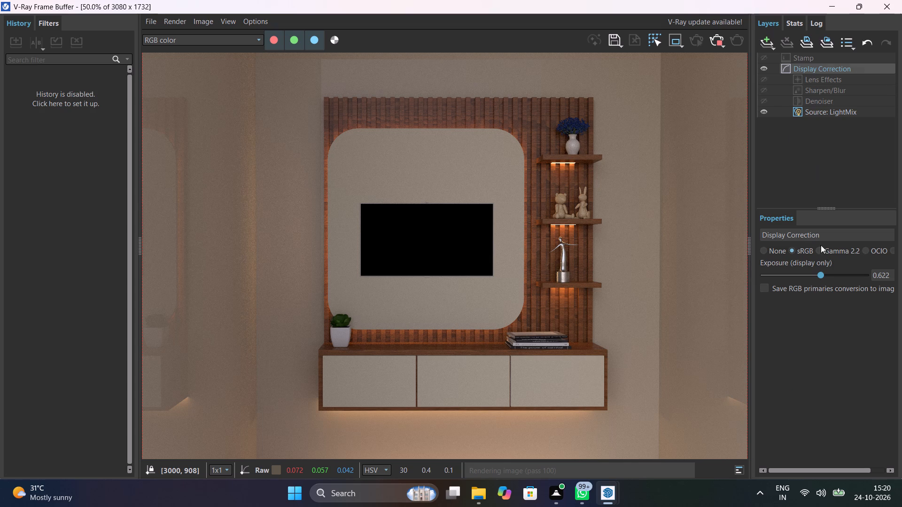
click(827, 274)
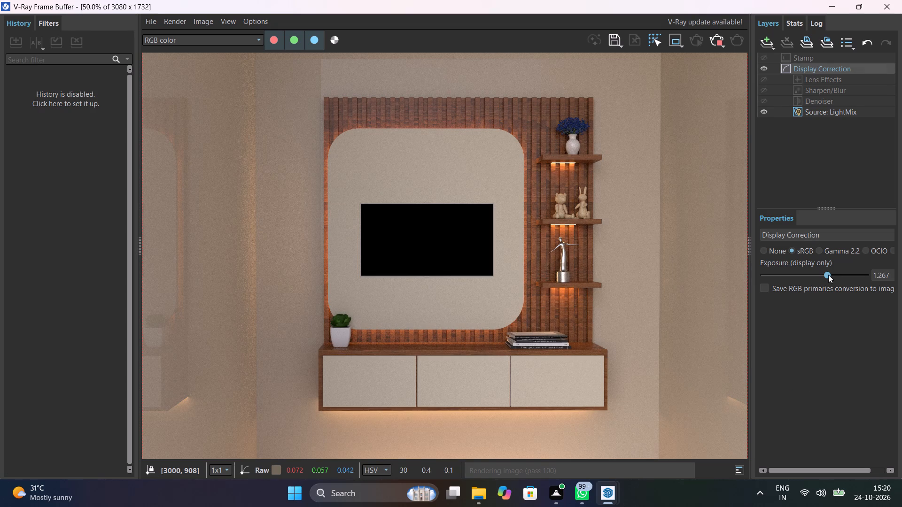
Raise the Display Correction exposure to about 2.005 to brighten the TV unit render further.
click(835, 275)
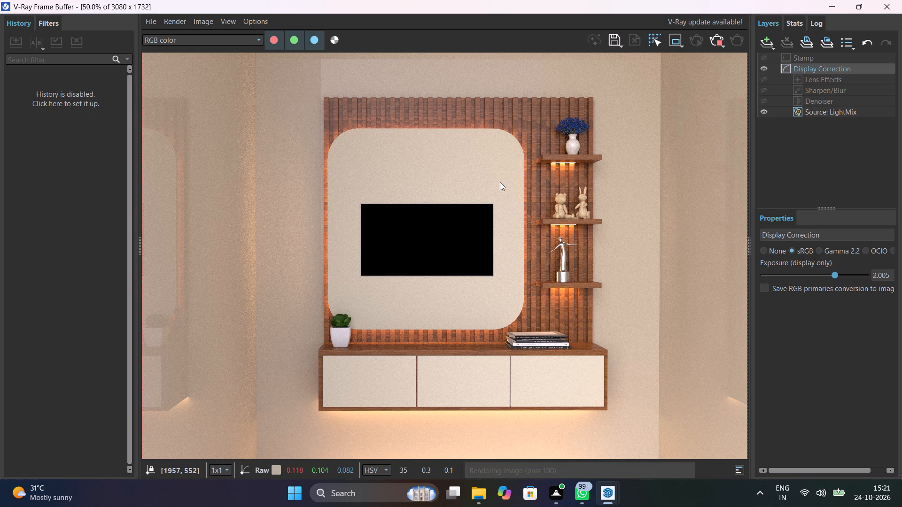
middle_drag(538, 154, 545, 208)
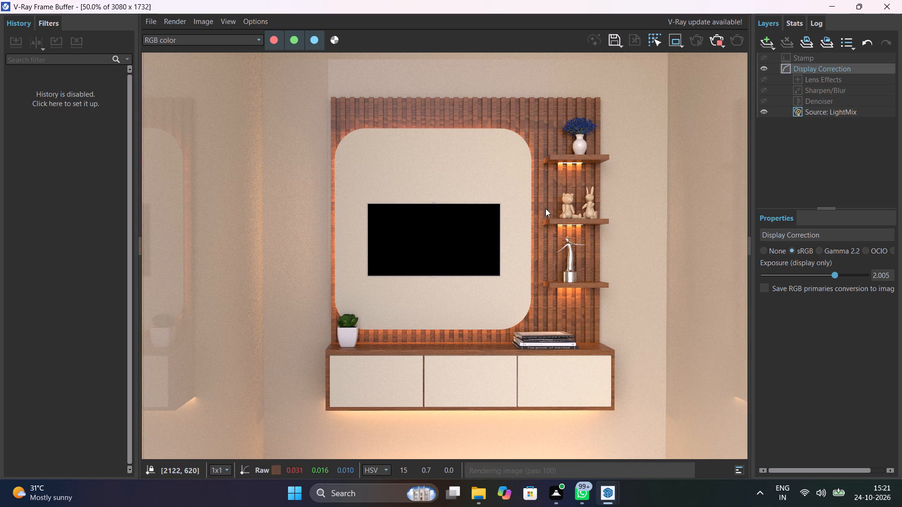
middle_drag(545, 208, 545, 209)
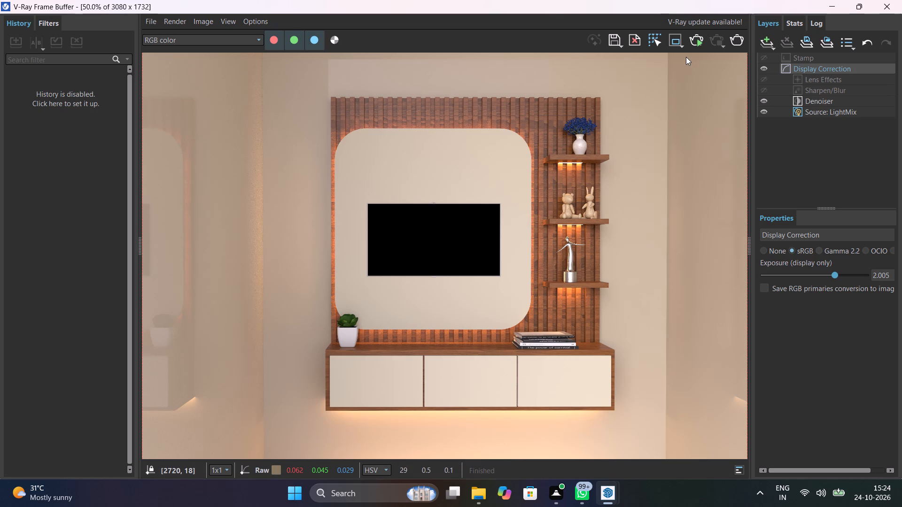
Capture a screenshot of the finished TV unit with its surrounding wall and review it enlarged in Snipping Tool.
key(Print)
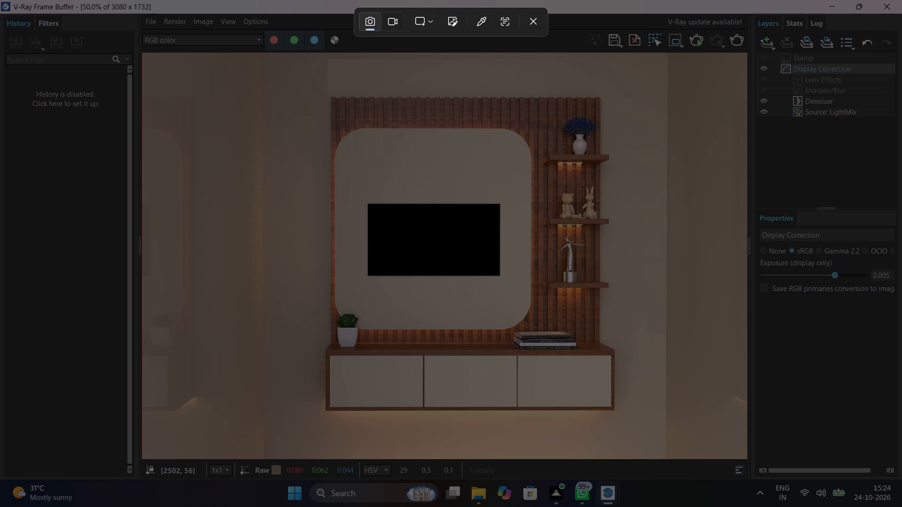
drag(261, 55, 276, 430)
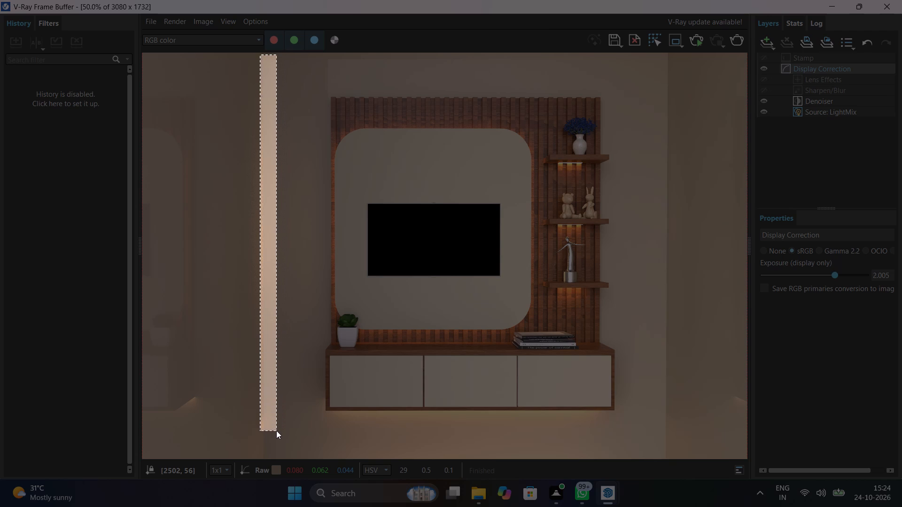
drag(276, 430, 700, 454)
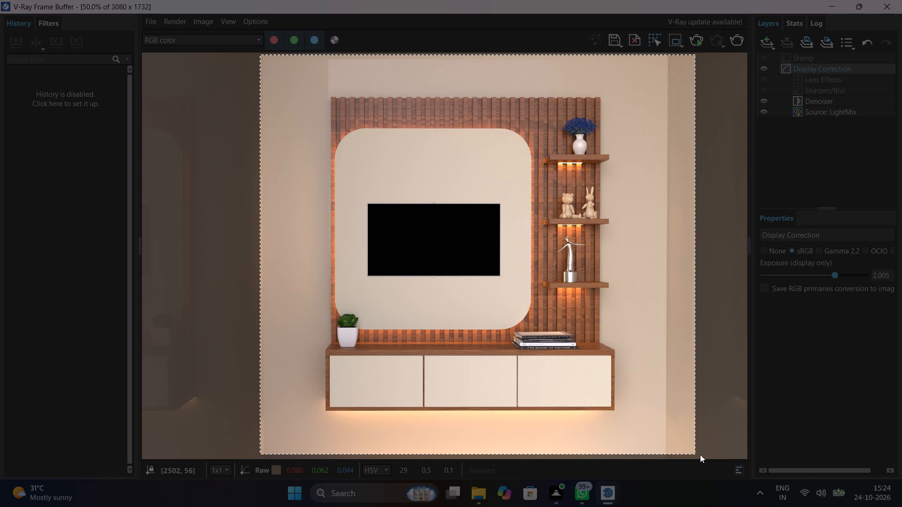
drag(700, 454, 655, 463)
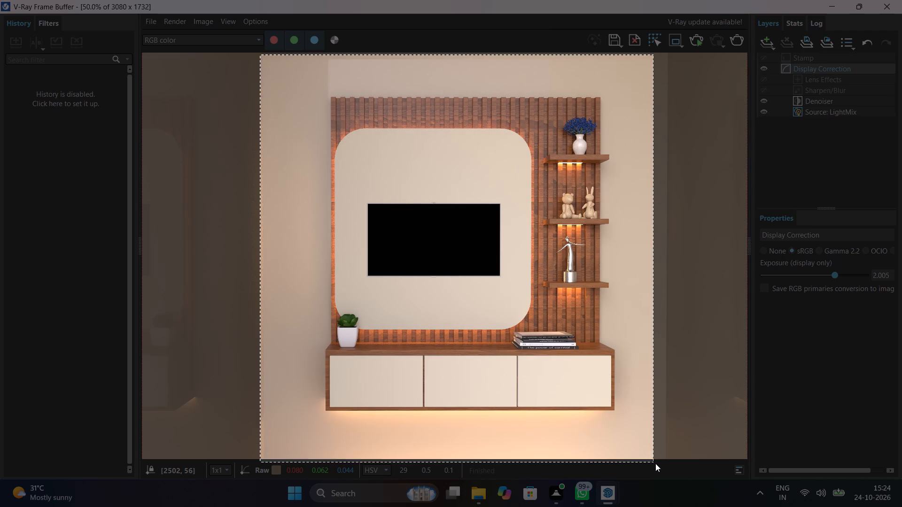
drag(655, 463, 665, 469)
click(778, 341)
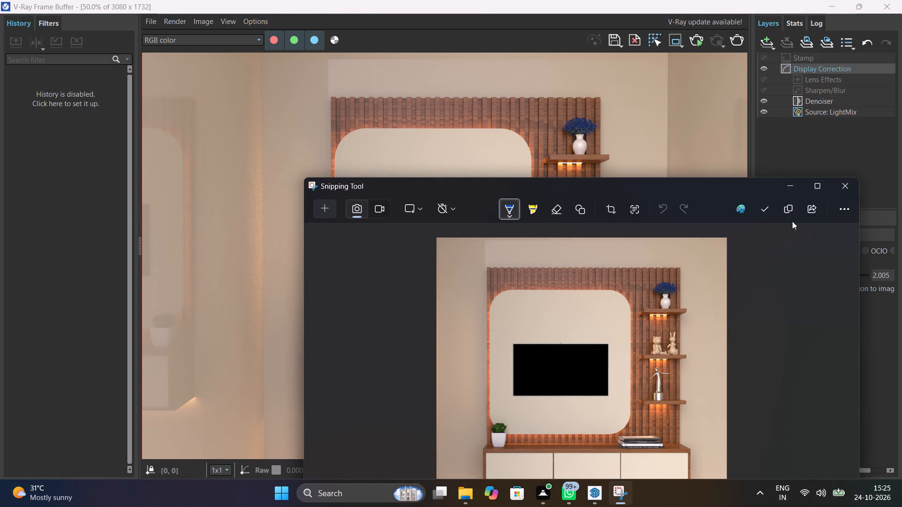
click(816, 187)
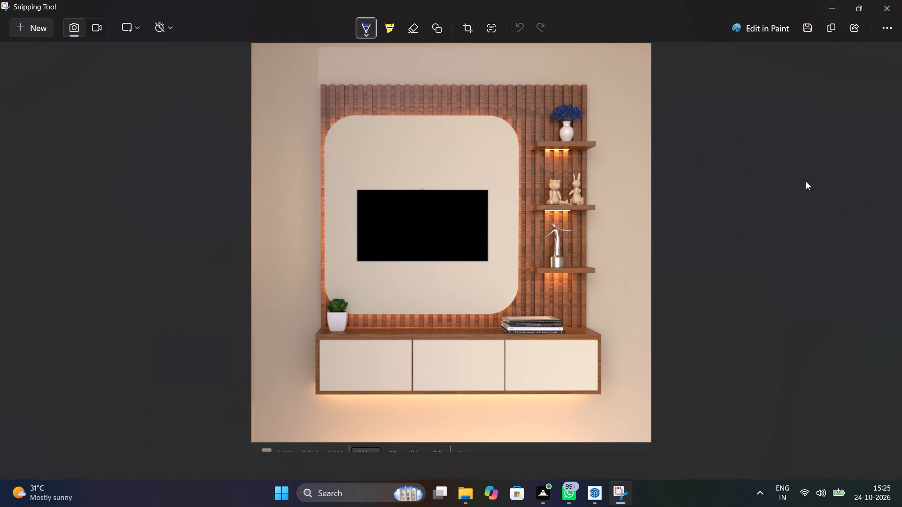
scroll(521, 275, up, 5)
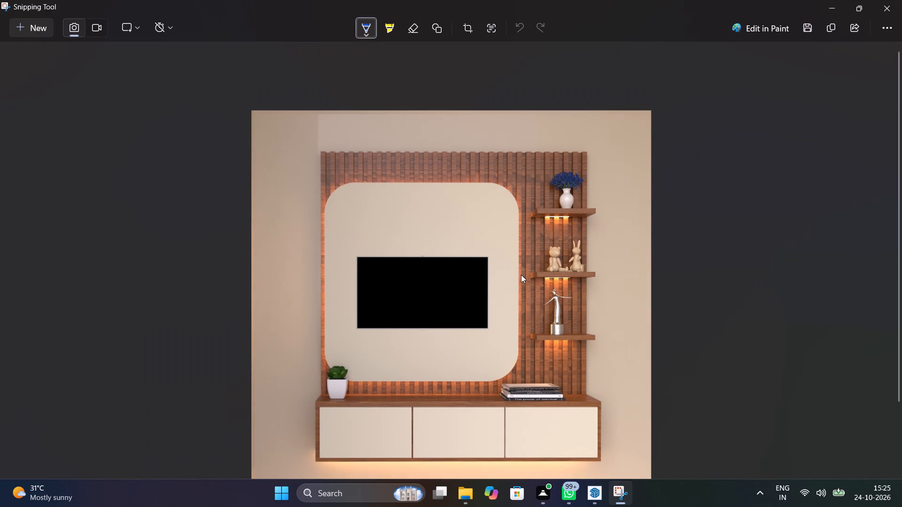
scroll(521, 275, down, 1)
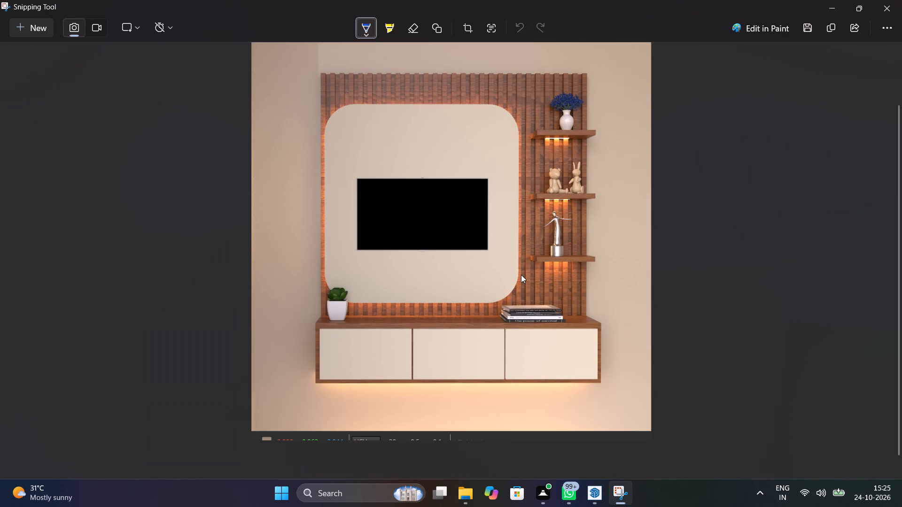
click(879, 11)
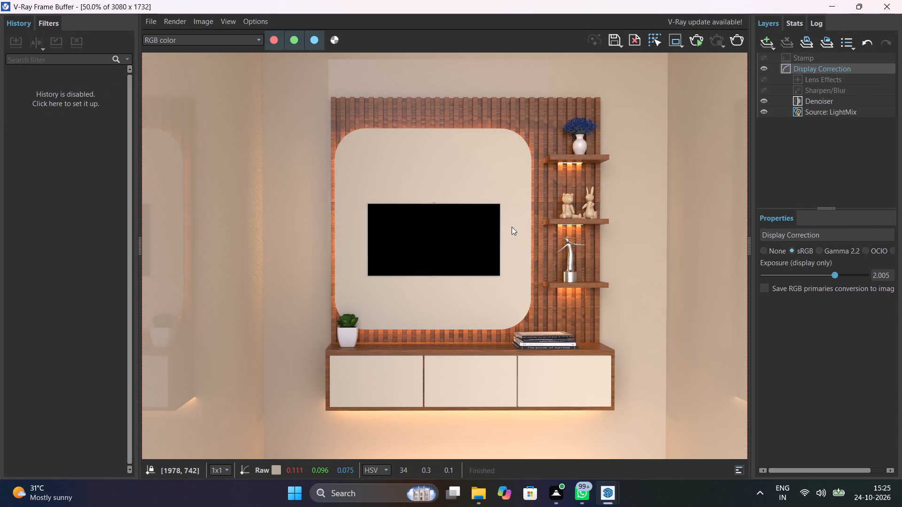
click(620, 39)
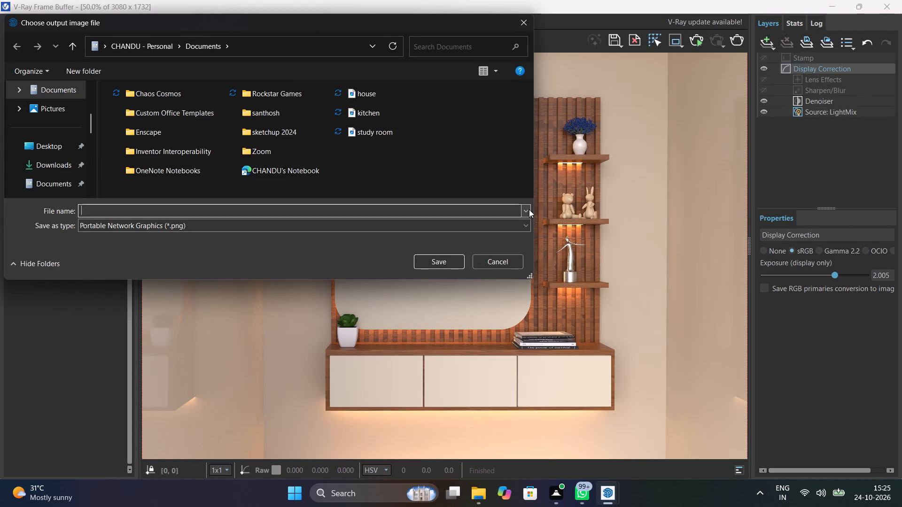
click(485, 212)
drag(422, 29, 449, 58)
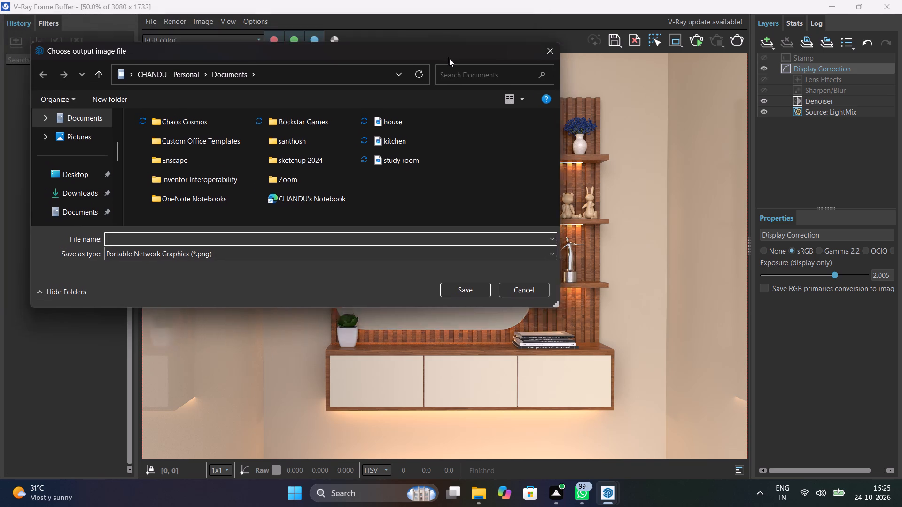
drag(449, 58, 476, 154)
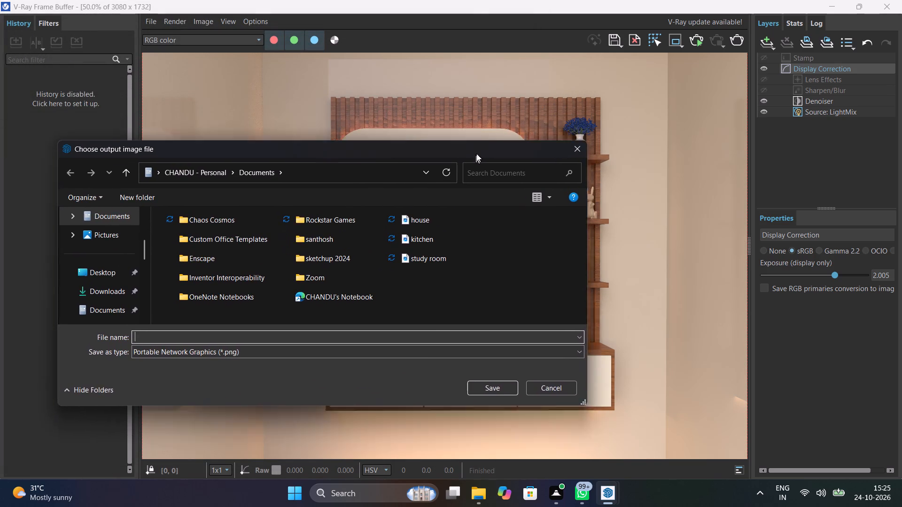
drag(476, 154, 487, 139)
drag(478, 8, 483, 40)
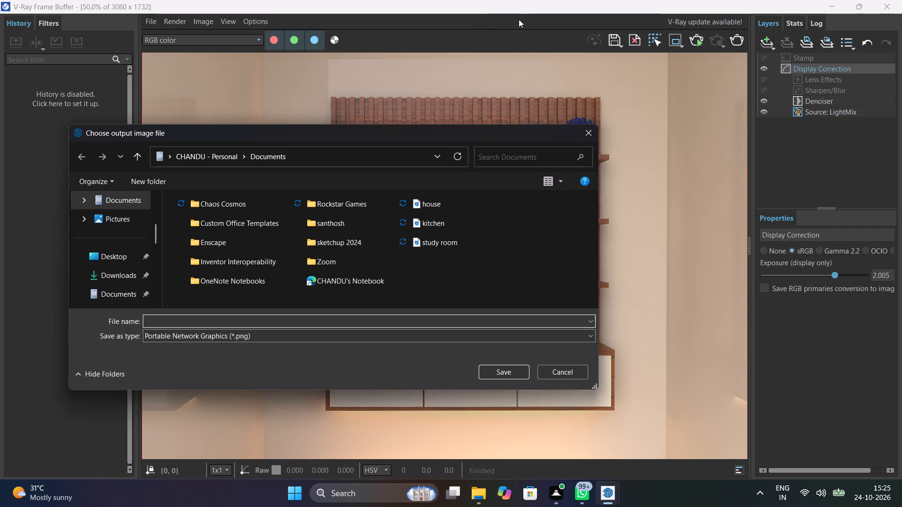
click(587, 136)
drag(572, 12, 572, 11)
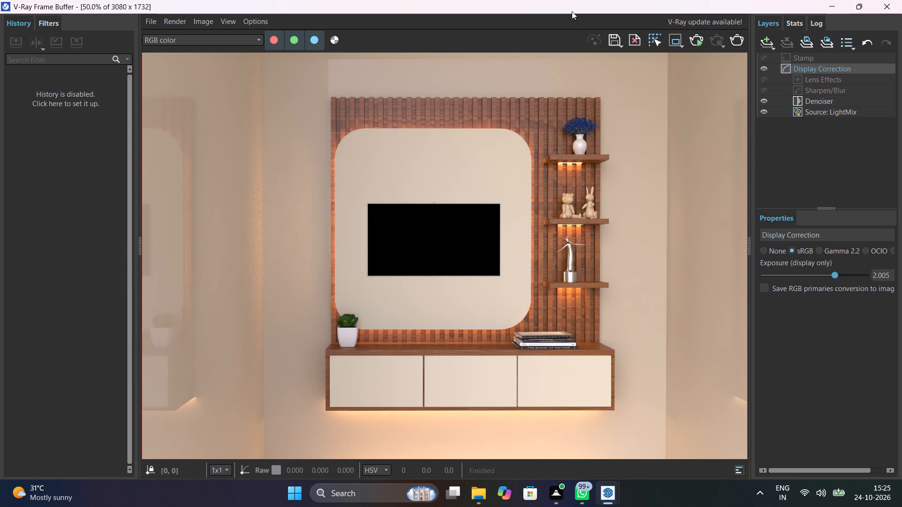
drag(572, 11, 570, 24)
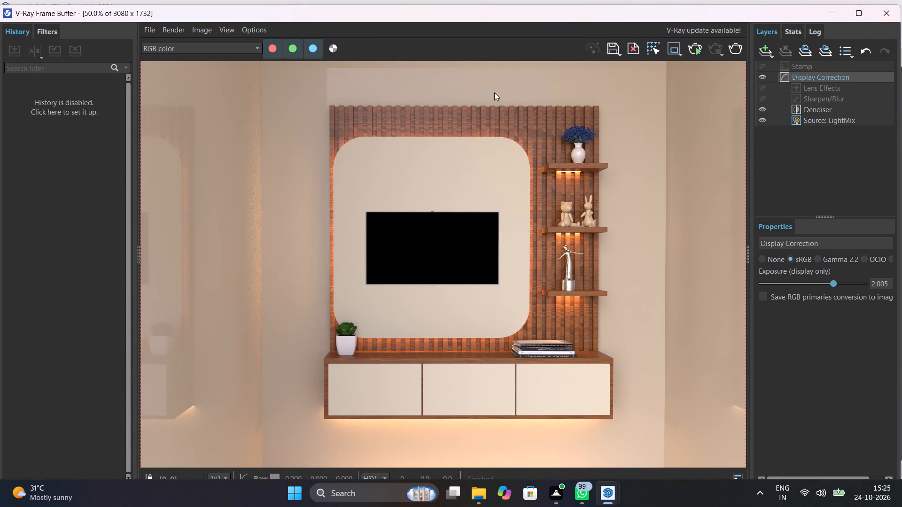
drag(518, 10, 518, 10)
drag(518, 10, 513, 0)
Save the finished render in the Documents folder as "tv unit fuji t18" in V-Ray image file (*.vrimg) format.
click(615, 39)
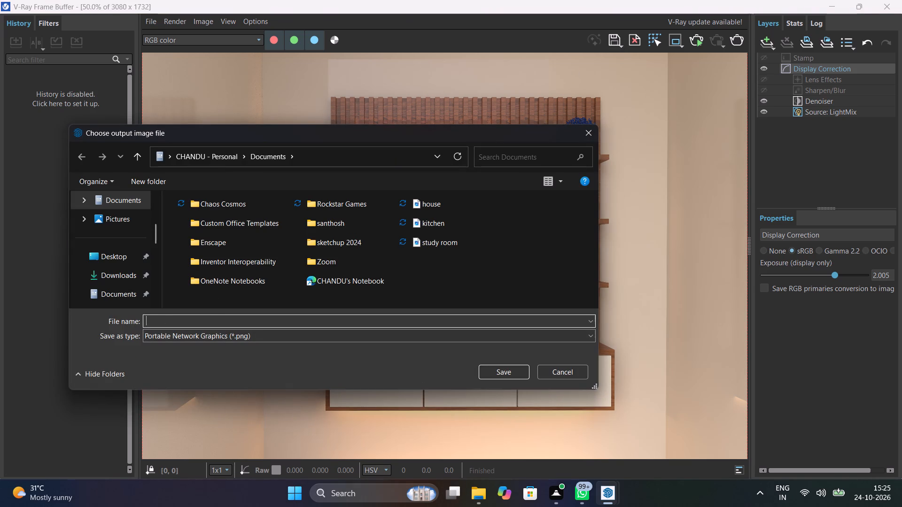
scroll(127, 256, down, 4)
scroll(127, 256, up, 3)
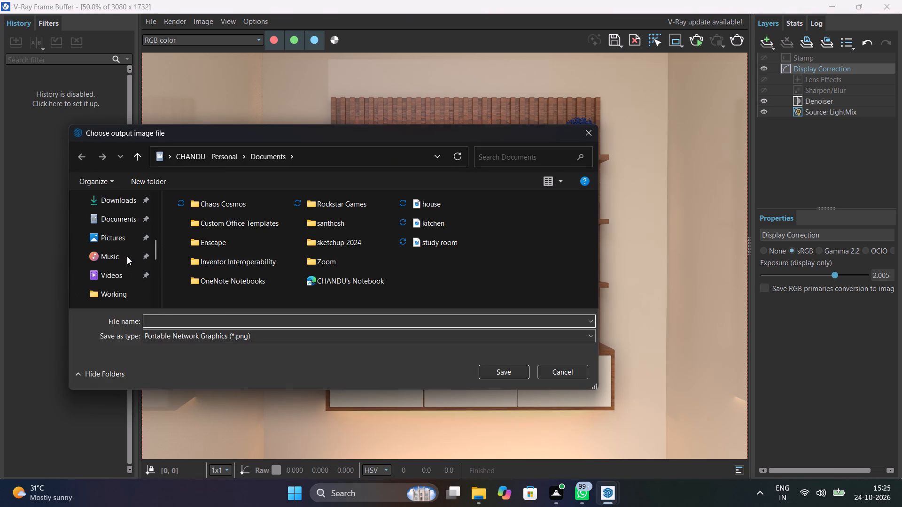
click(122, 221)
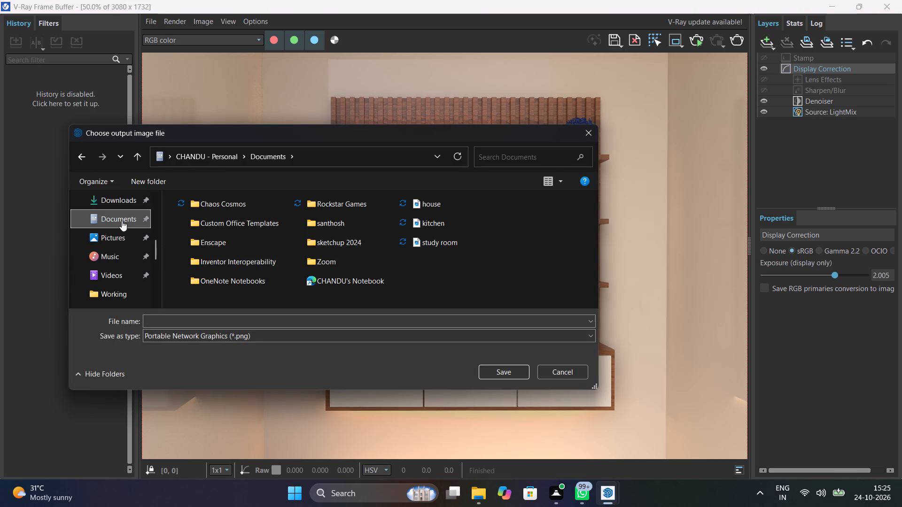
click(265, 319)
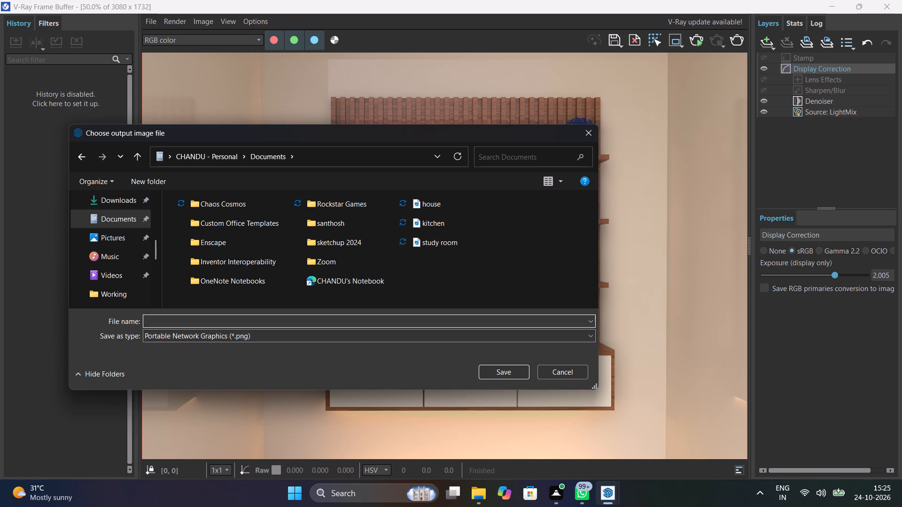
text(tv)
key(space)
text(unit)
key(space)
key(g)
key(BackSpace)
text(fuji)
key(space)
key(t)
text(18)
click(593, 335)
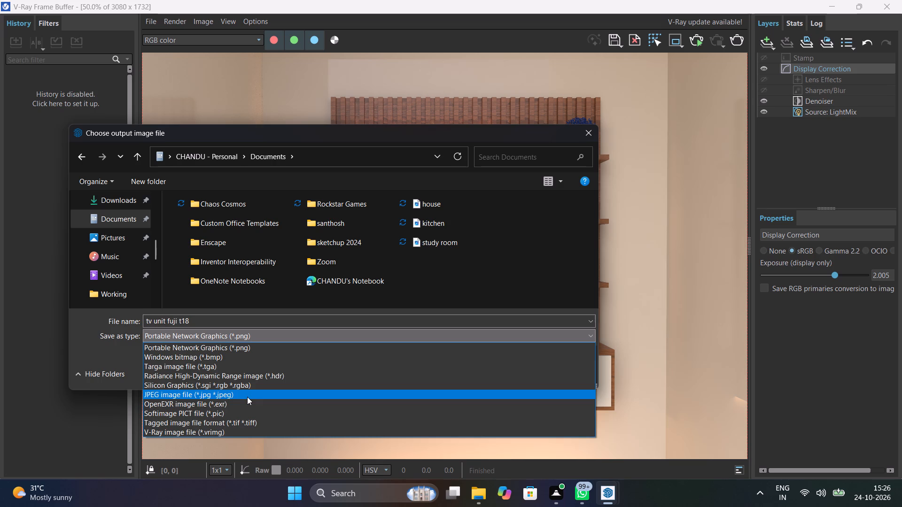
click(239, 430)
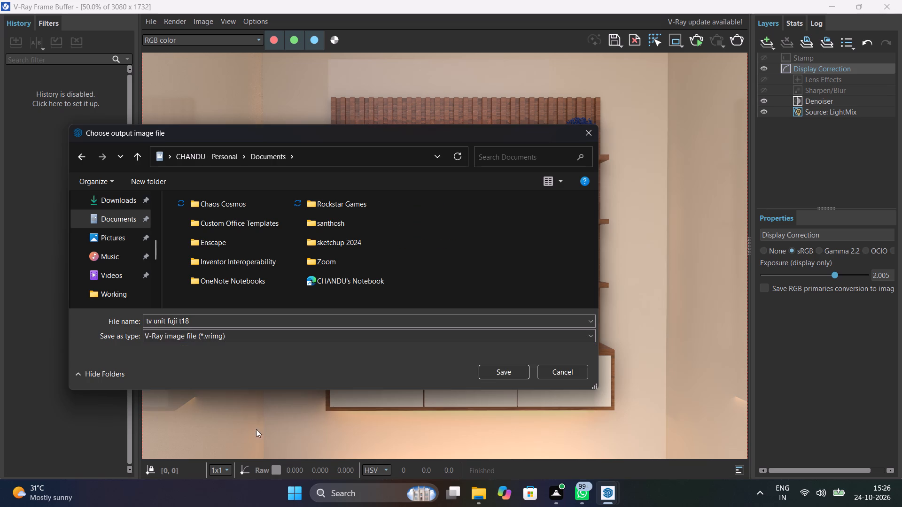
click(499, 374)
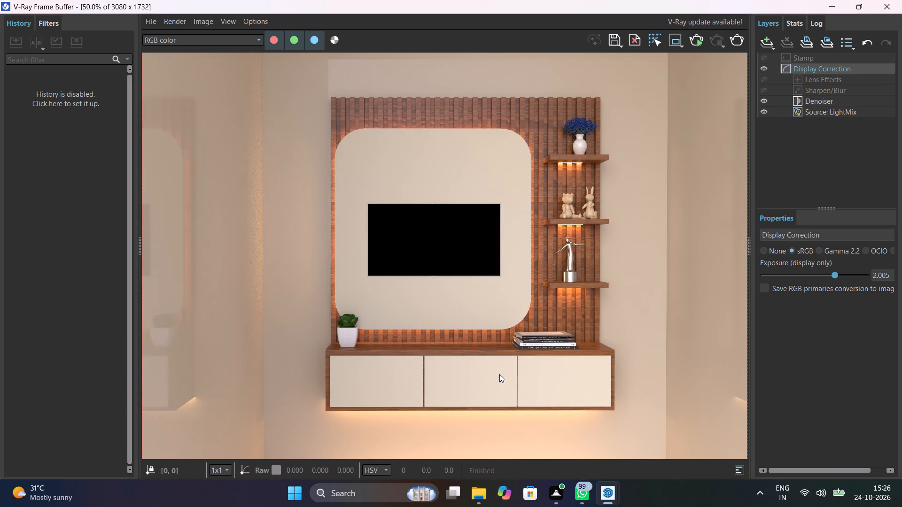
Switch to File Explorer, try opening tv unit fuji t18.vrimg from the Documents folder, and look through the folder's files.
click(473, 500)
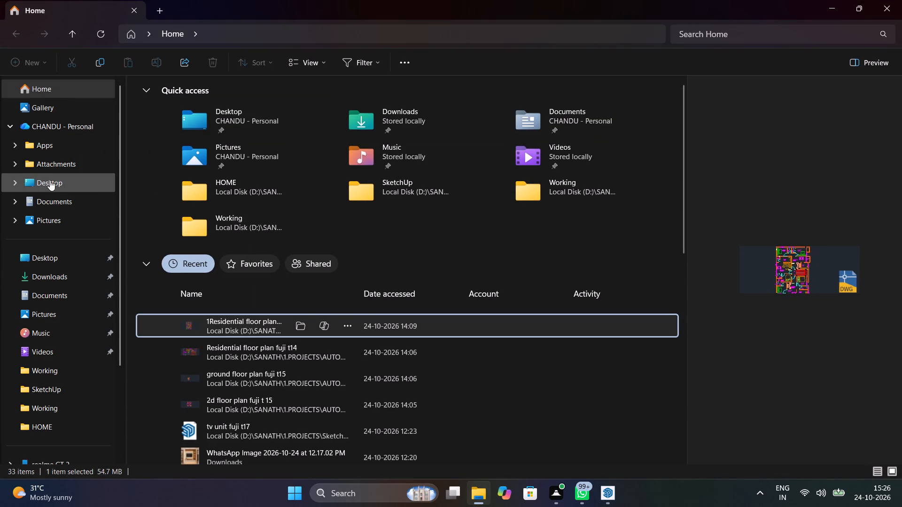
click(65, 197)
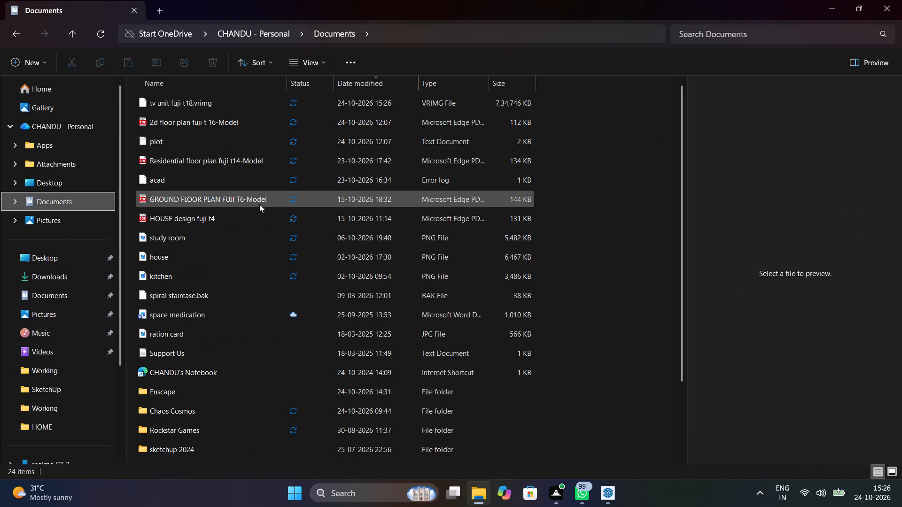
double_click(210, 100)
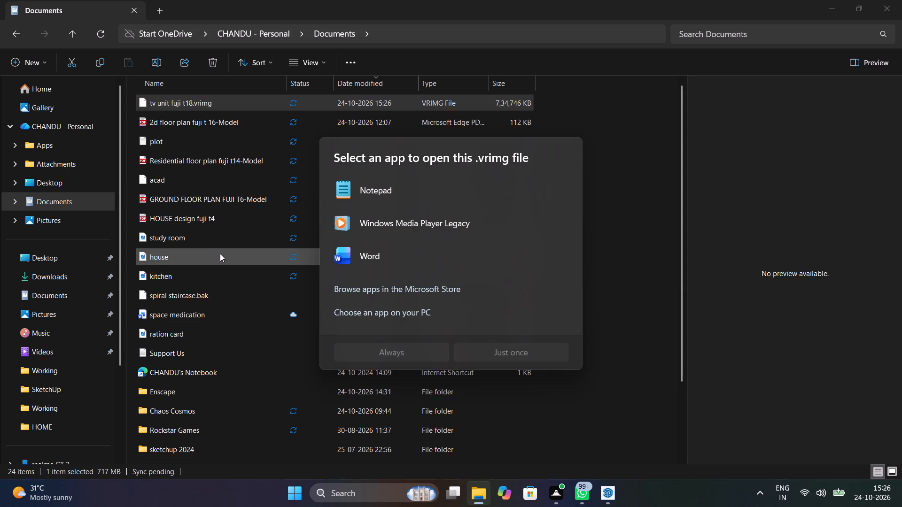
click(220, 253)
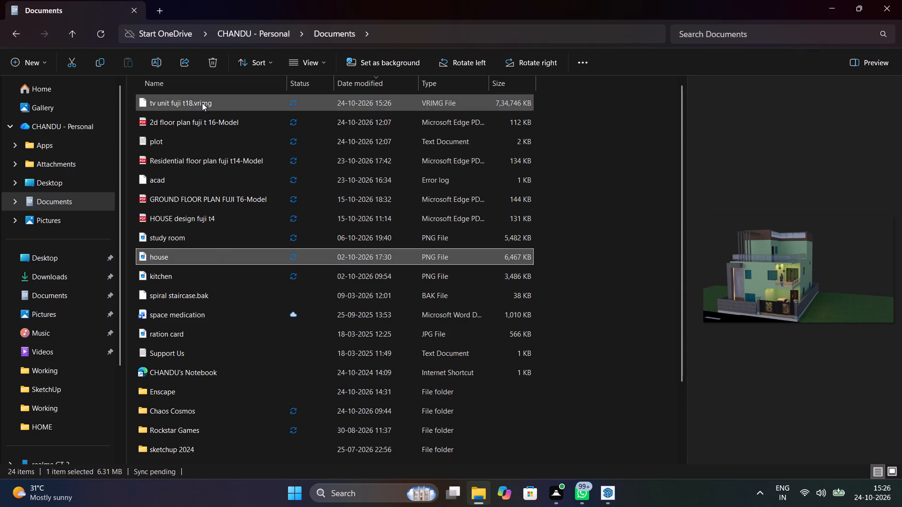
click(202, 102)
click(212, 124)
click(210, 141)
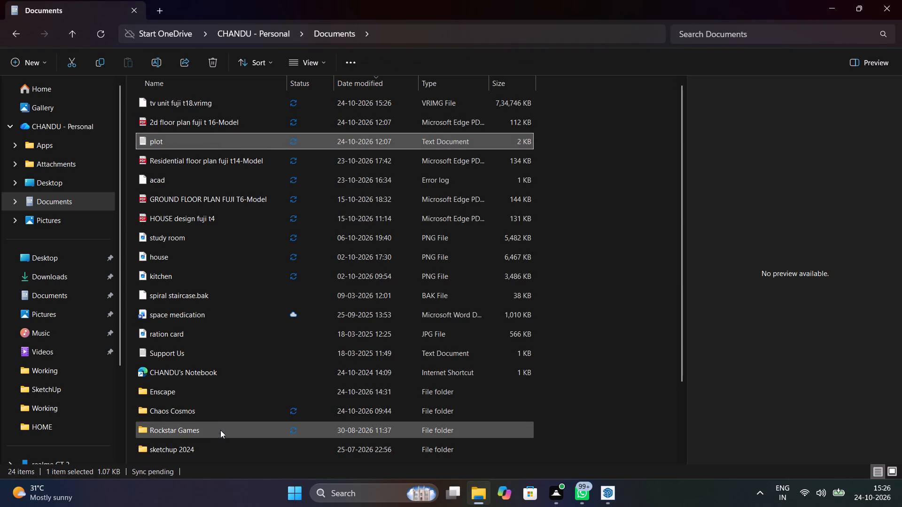
scroll(203, 330, down, 12)
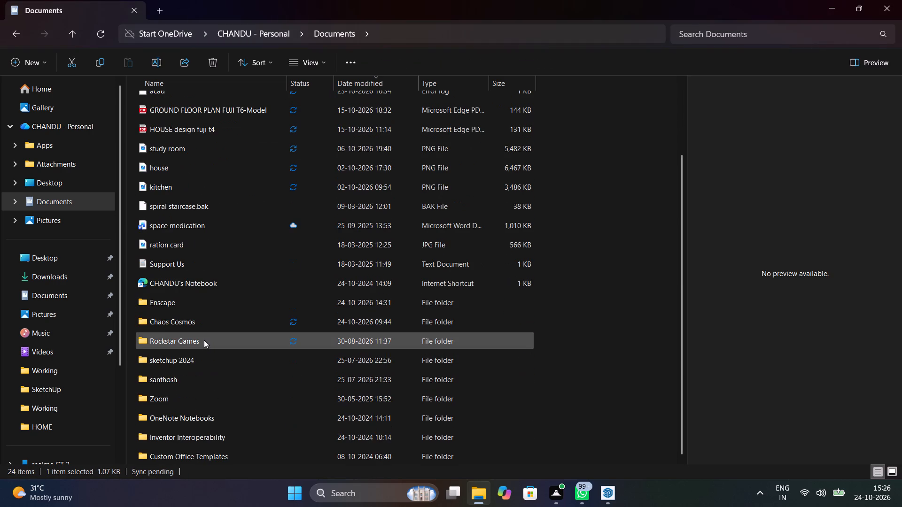
scroll(204, 340, down, 4)
scroll(204, 343, up, 16)
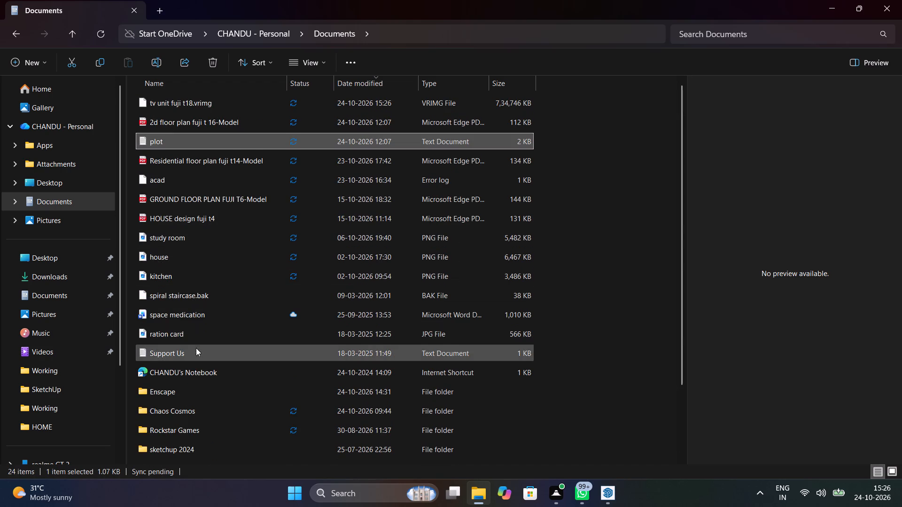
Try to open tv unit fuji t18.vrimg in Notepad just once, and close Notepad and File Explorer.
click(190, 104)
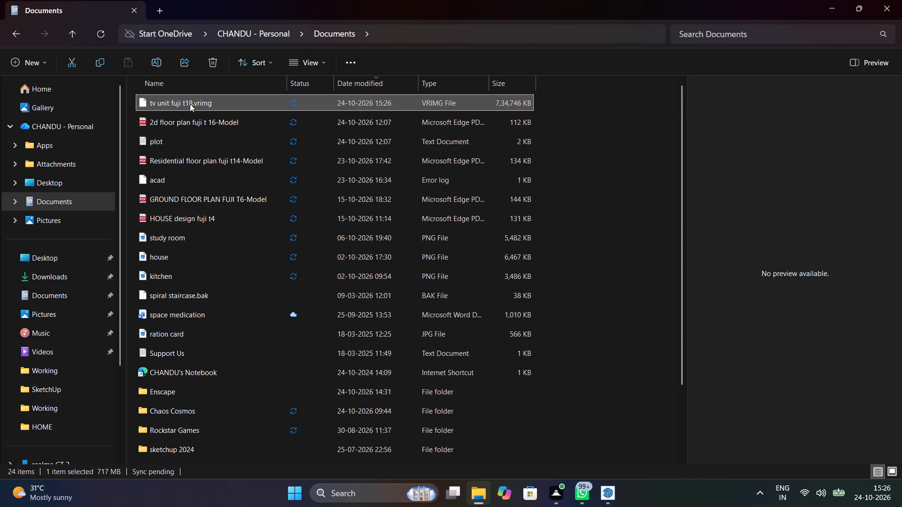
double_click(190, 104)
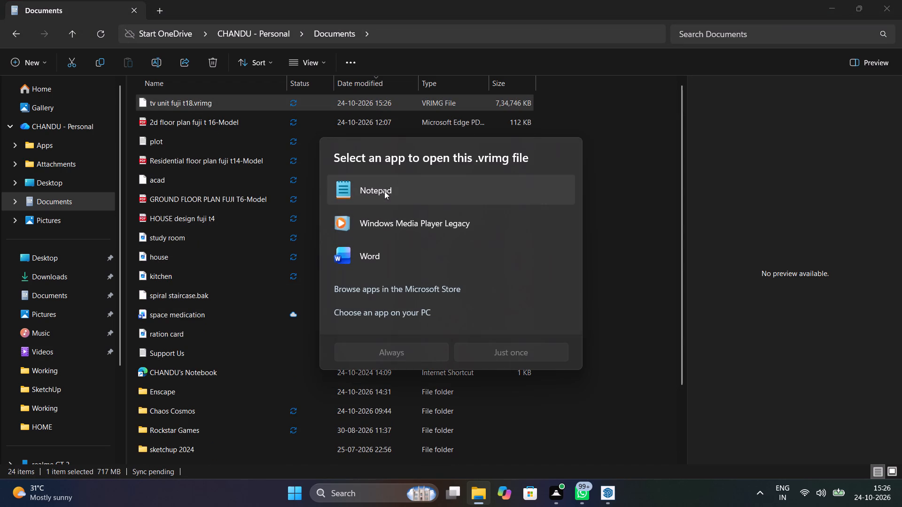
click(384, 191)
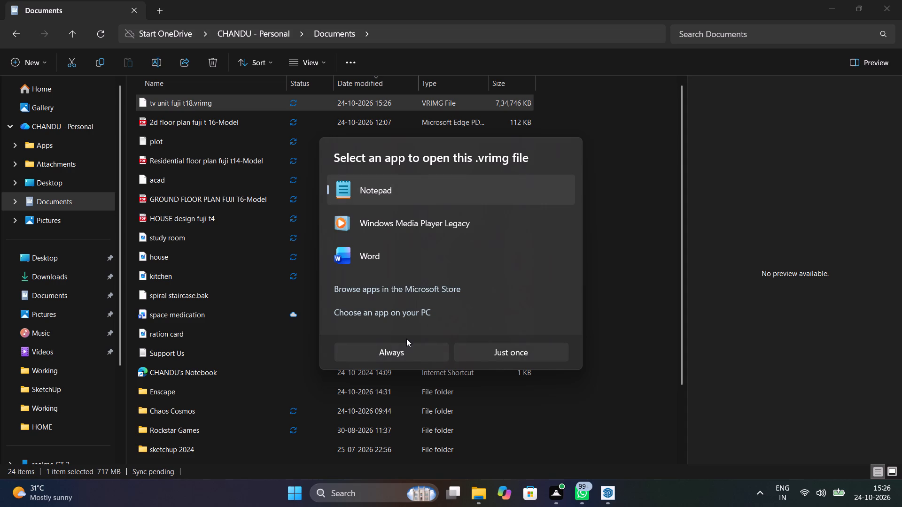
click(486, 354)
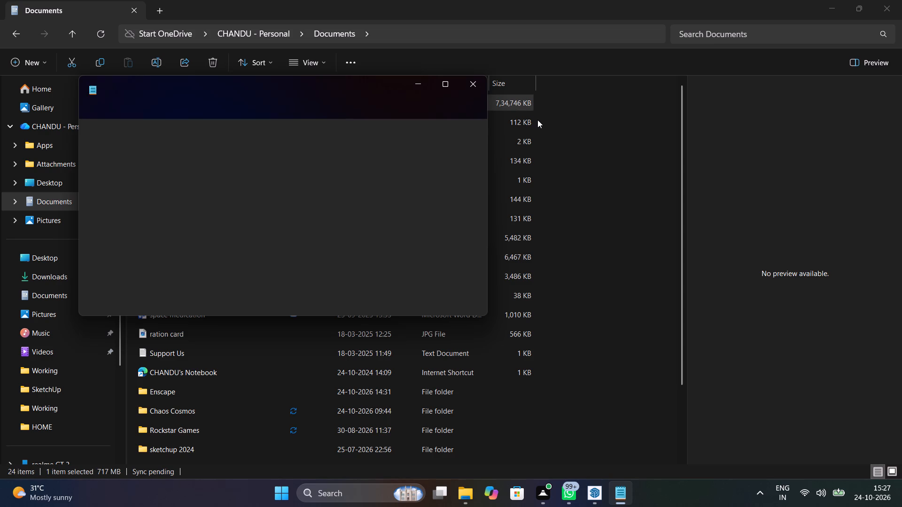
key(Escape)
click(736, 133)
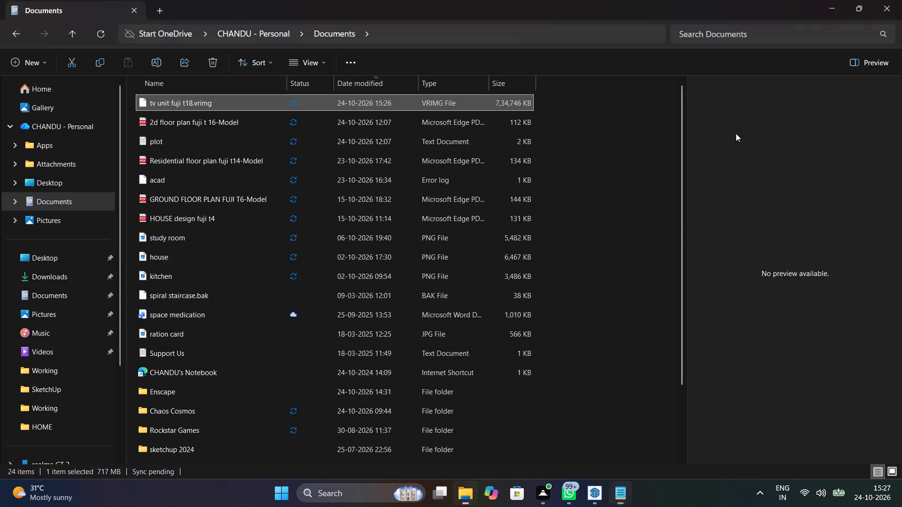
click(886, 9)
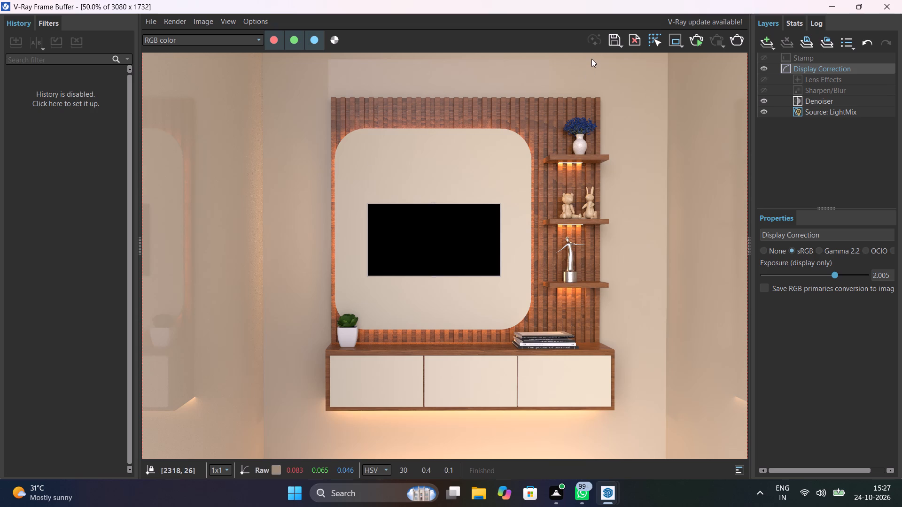
Examine the TV edge and wooden slats of the render up close, ending with the whole TV unit in view.
scroll(472, 205, up, 3)
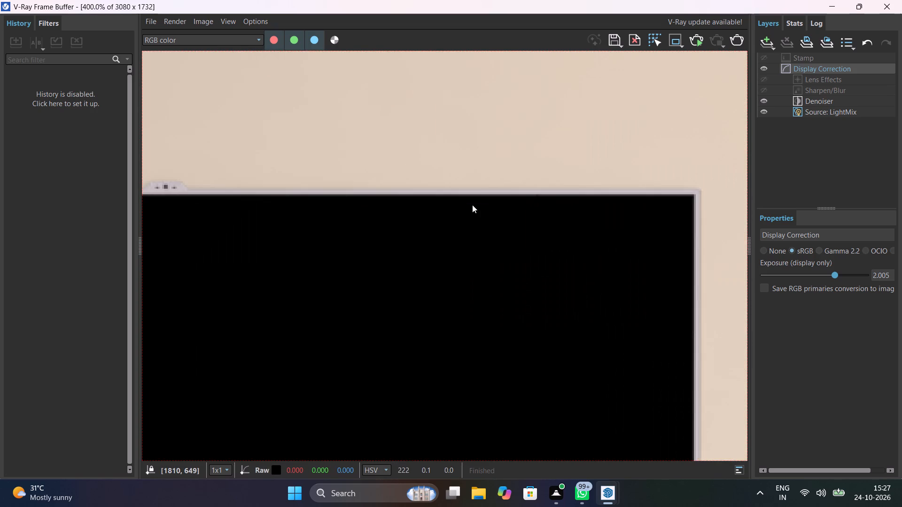
scroll(472, 205, down, 2)
scroll(630, 194, up, 3)
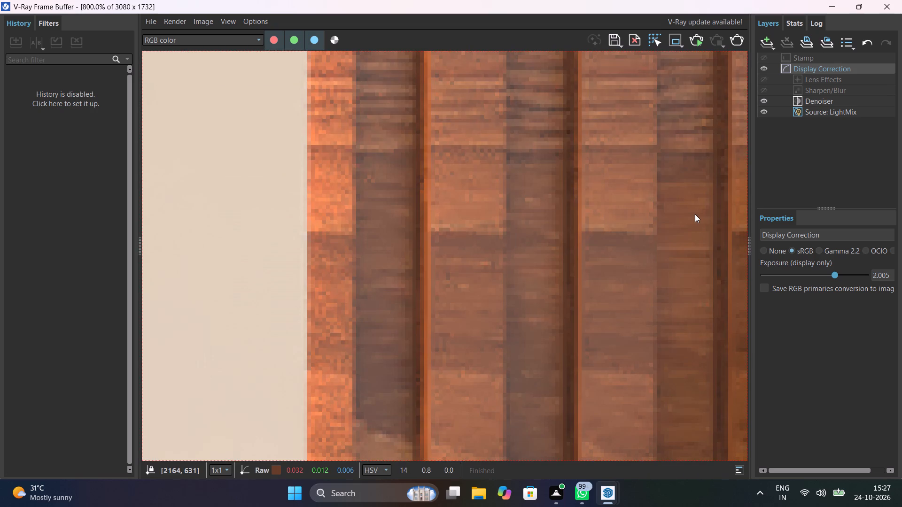
scroll(695, 214, down, 1)
scroll(695, 215, up, 1)
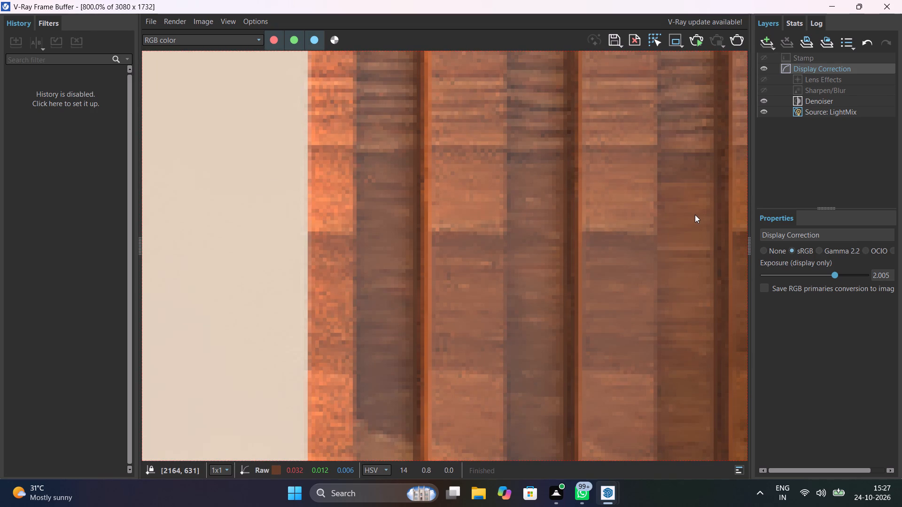
scroll(695, 215, down, 5)
scroll(631, 228, up, 1)
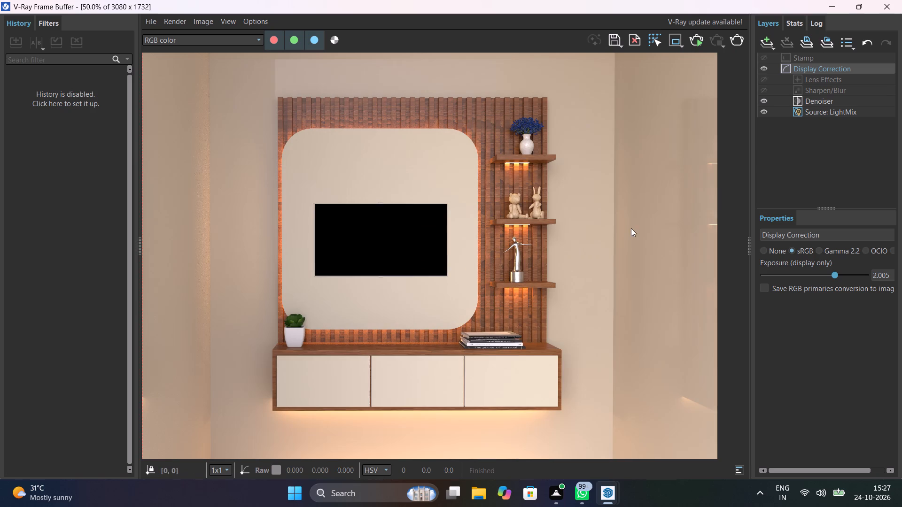
Save the render in the Documents folder as "tv unit fuji t18" in JPEG image file (*.jpg *.jpeg) format.
click(617, 42)
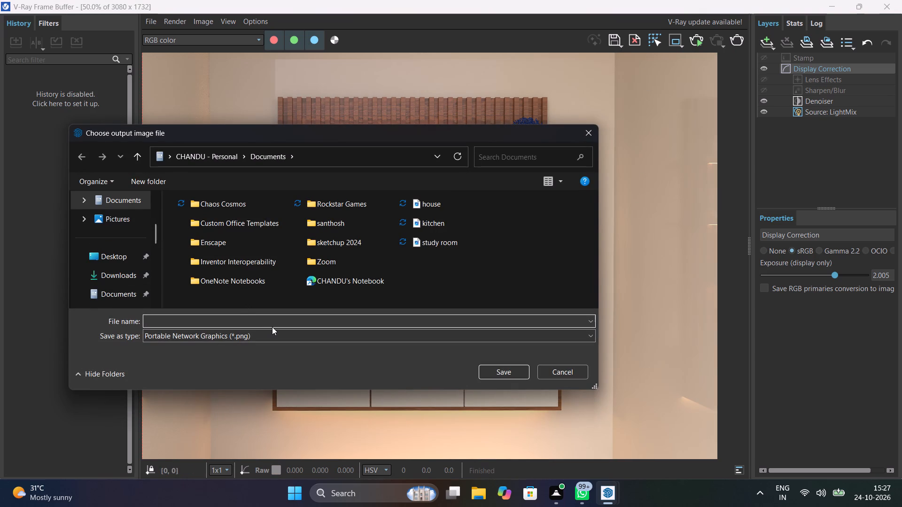
scroll(381, 284, down, 1)
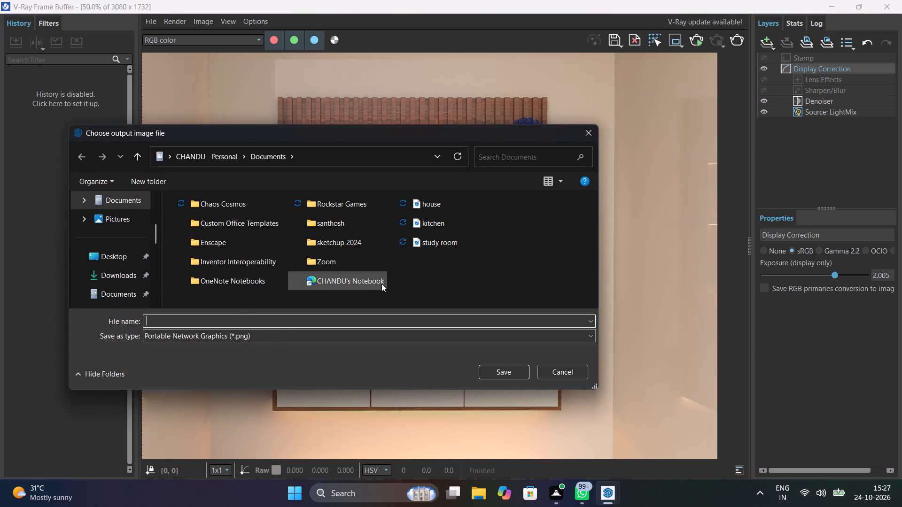
click(589, 339)
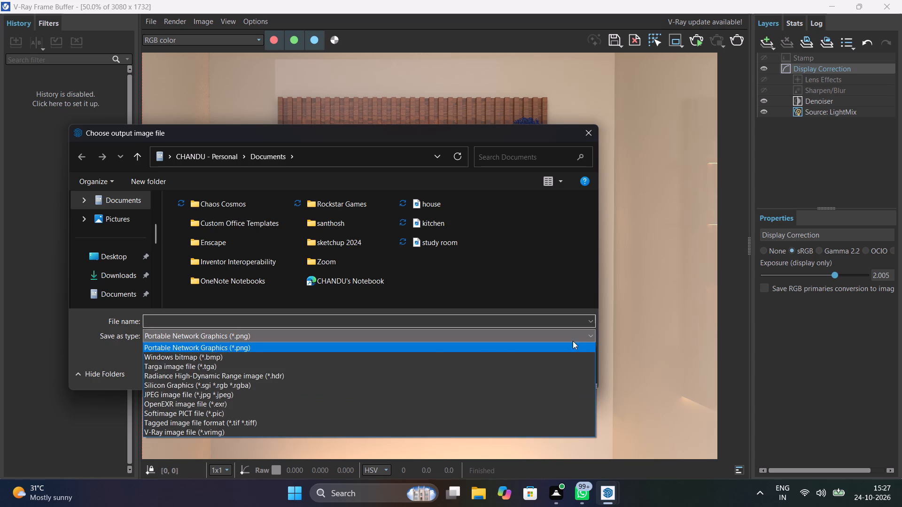
click(270, 392)
click(224, 321)
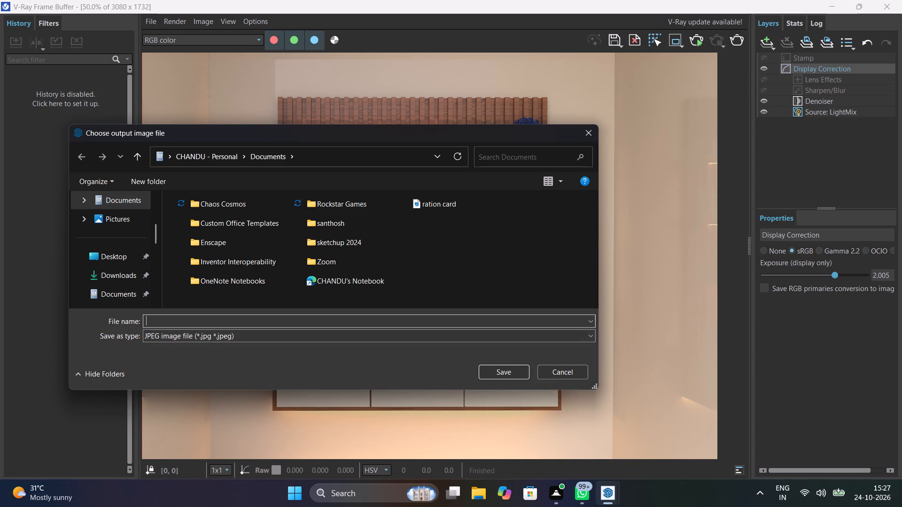
text(tv)
key(space)
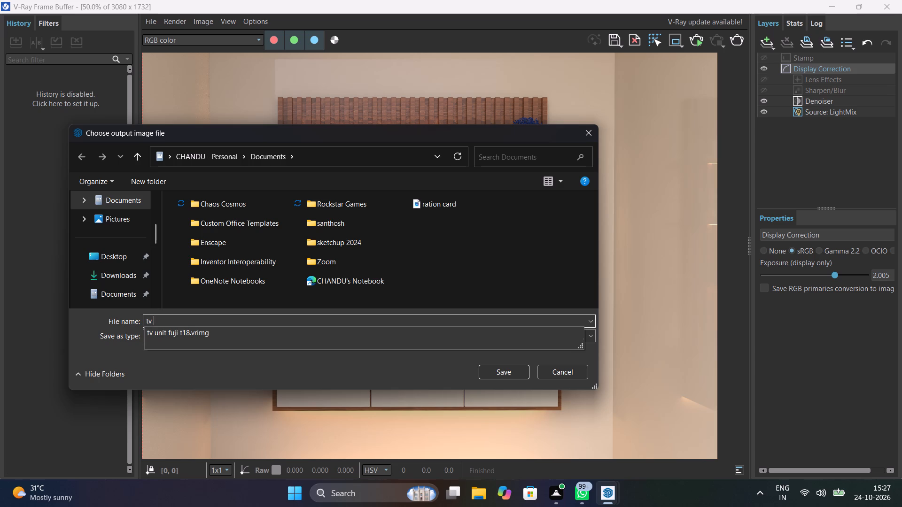
click(272, 331)
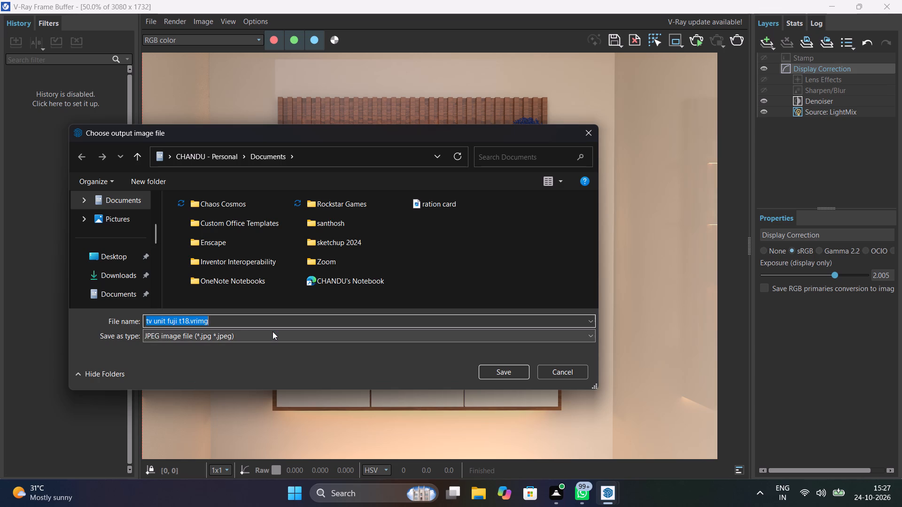
click(221, 319)
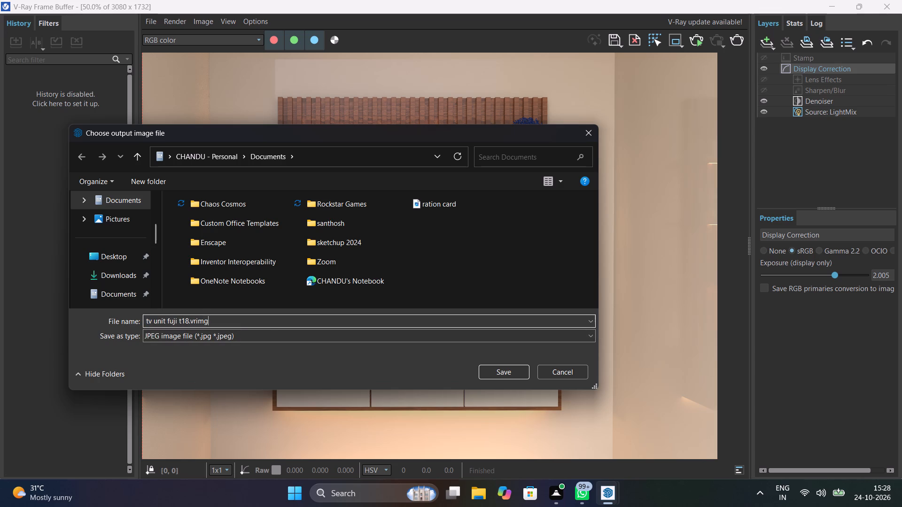
key(BackSpace)
key(BackSpace)
key(BackSpace)
key(BackSpace)
key(BackSpace)
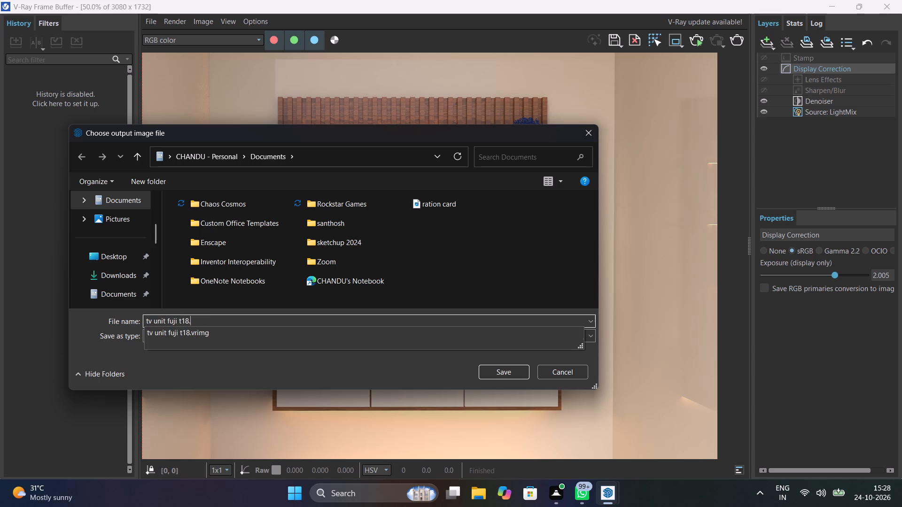
key(BackSpace)
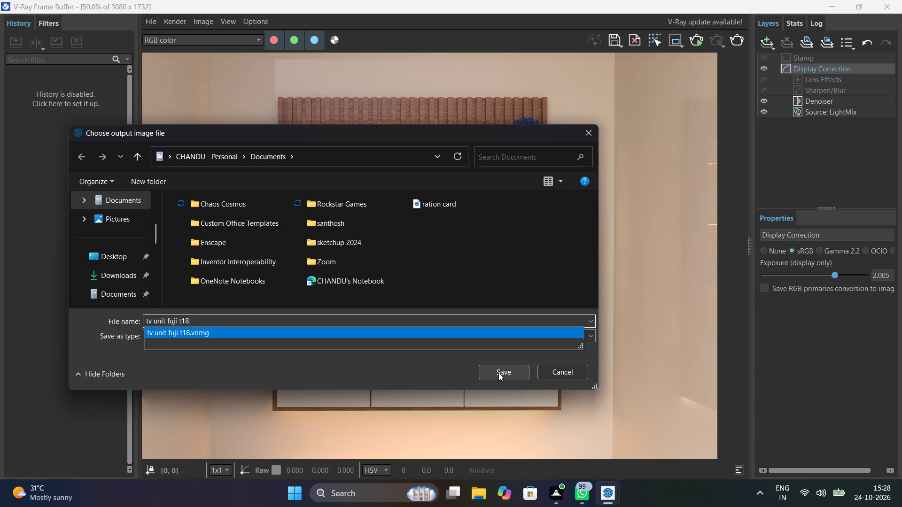
click(498, 373)
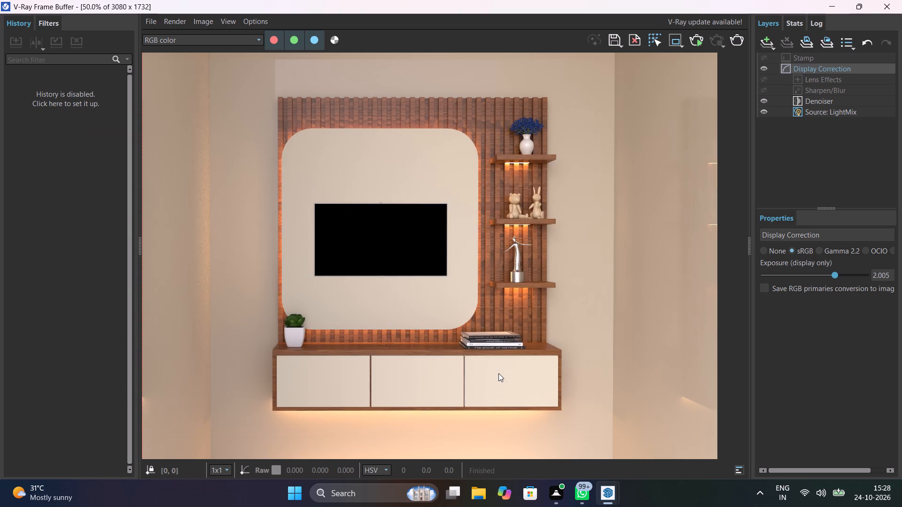
Switch to File Explorer, view the tv unit fuji t18 JPG from Documents in Photos, and return to the V-Ray Frame Buffer.
click(479, 493)
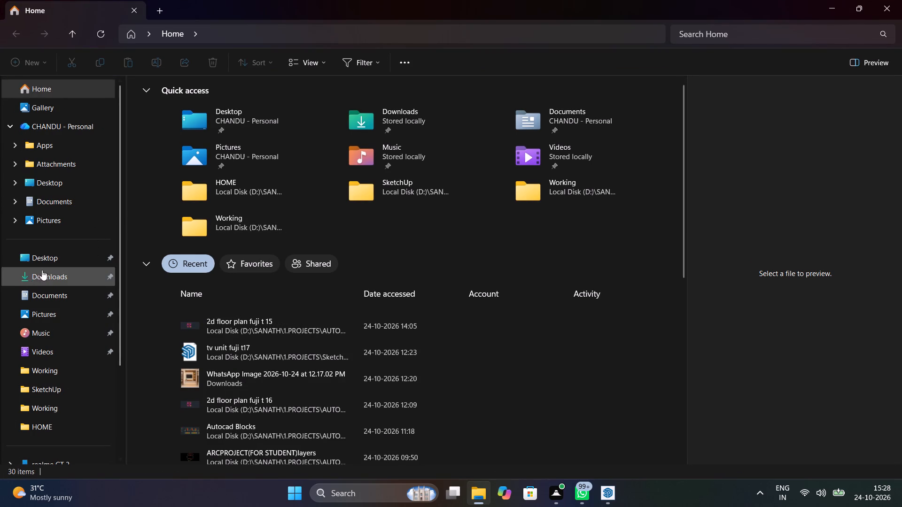
click(66, 194)
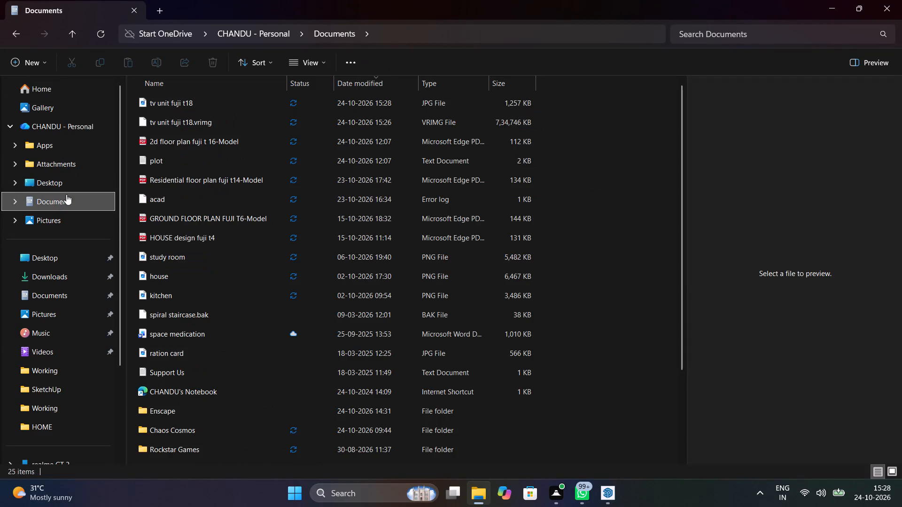
click(185, 102)
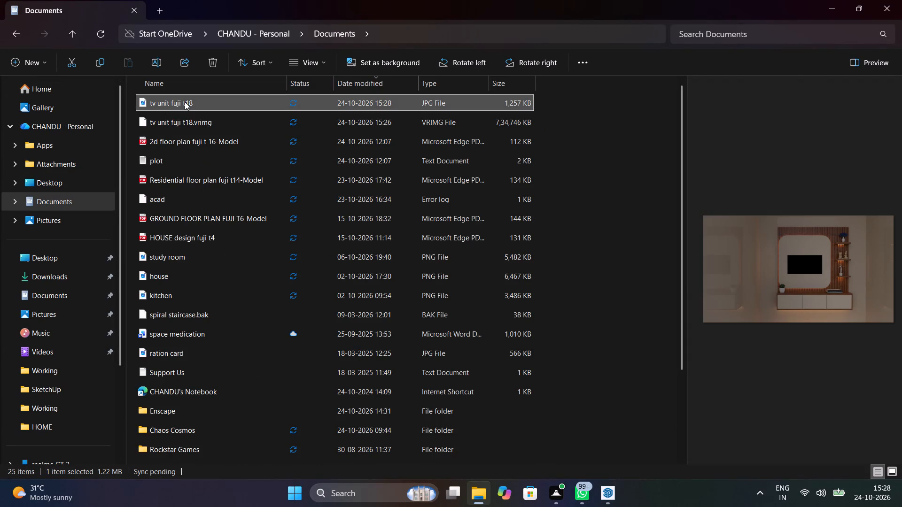
double_click(185, 101)
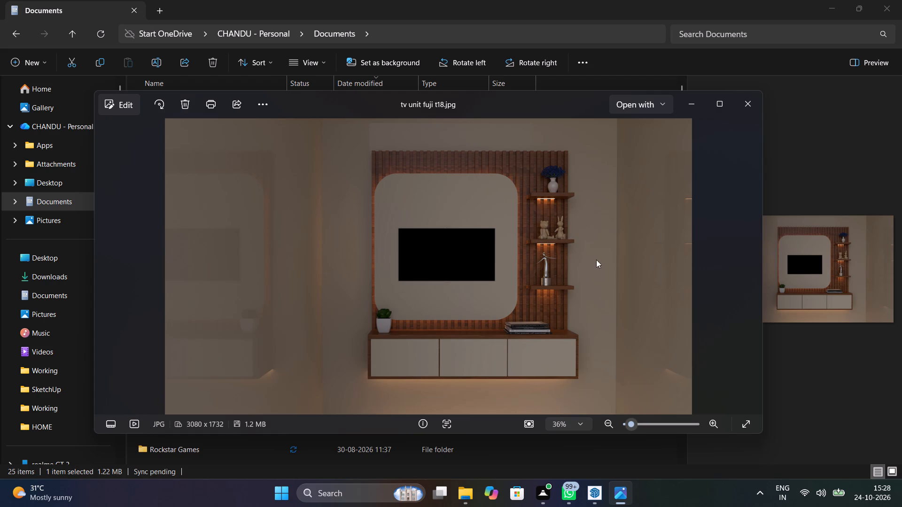
click(747, 106)
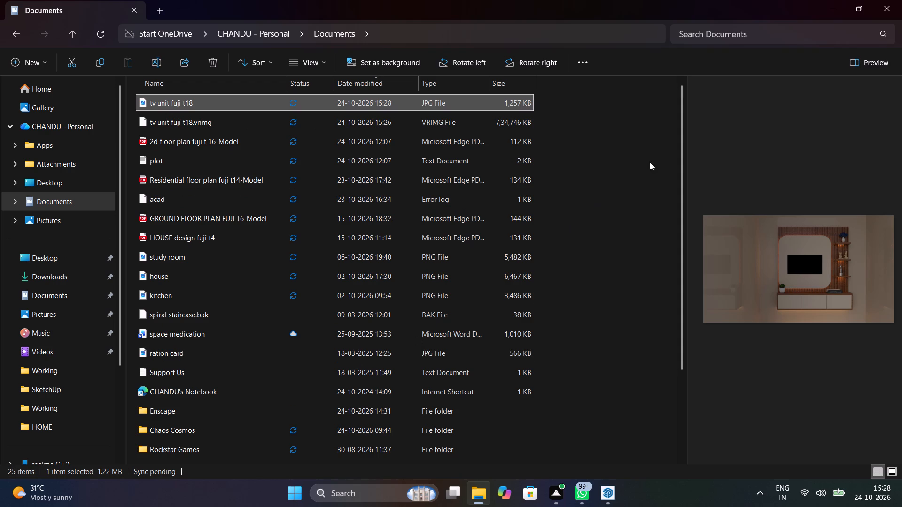
click(896, 5)
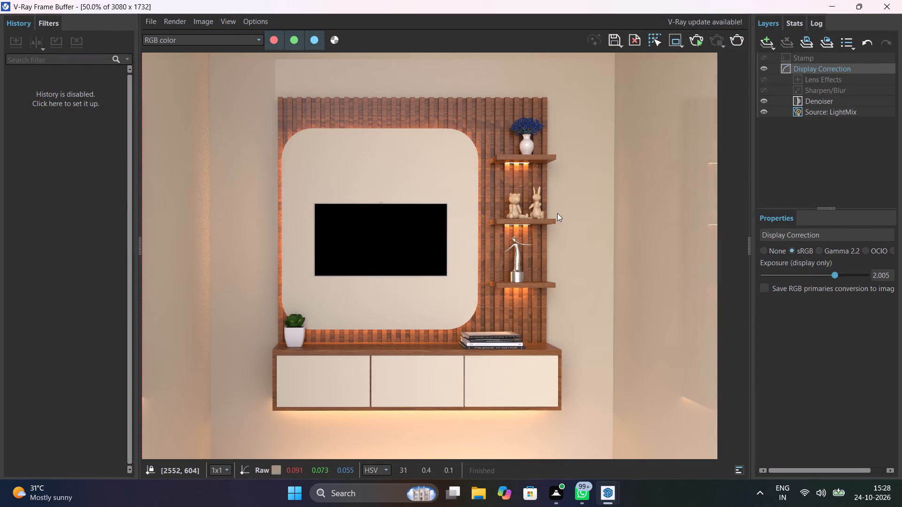
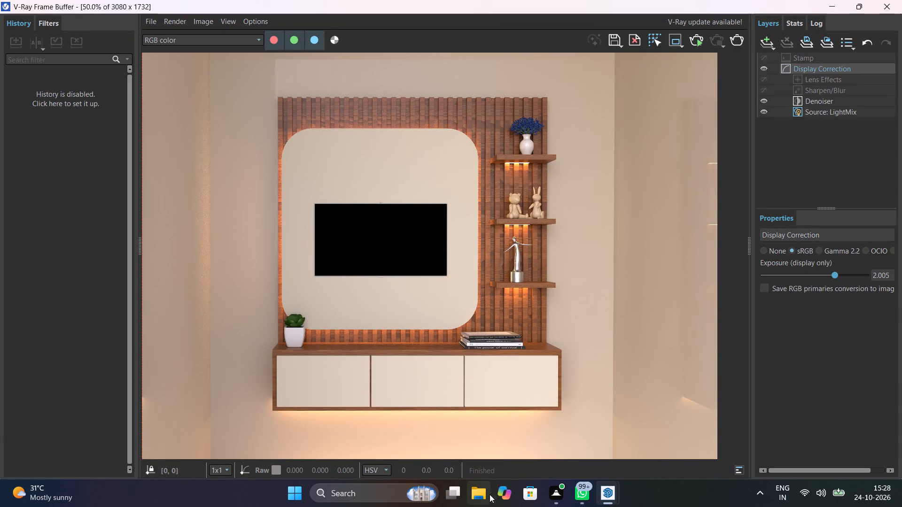
click(474, 493)
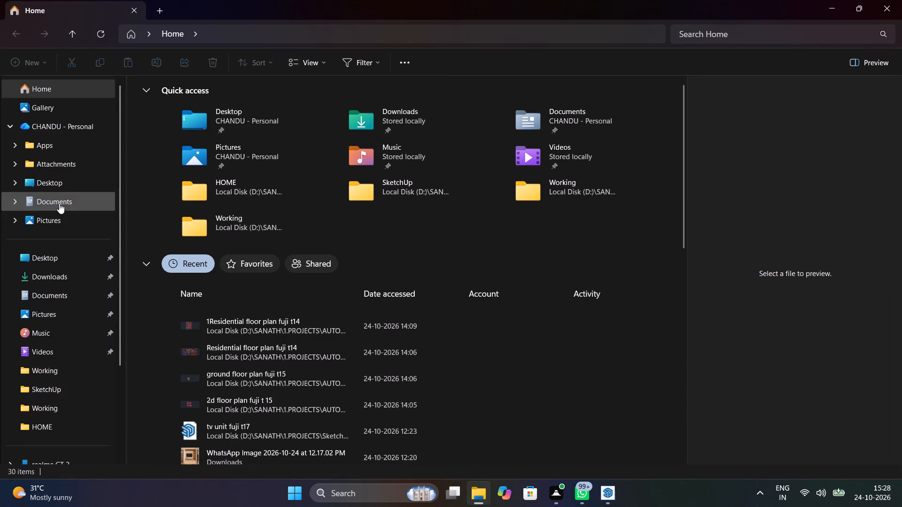
click(56, 211)
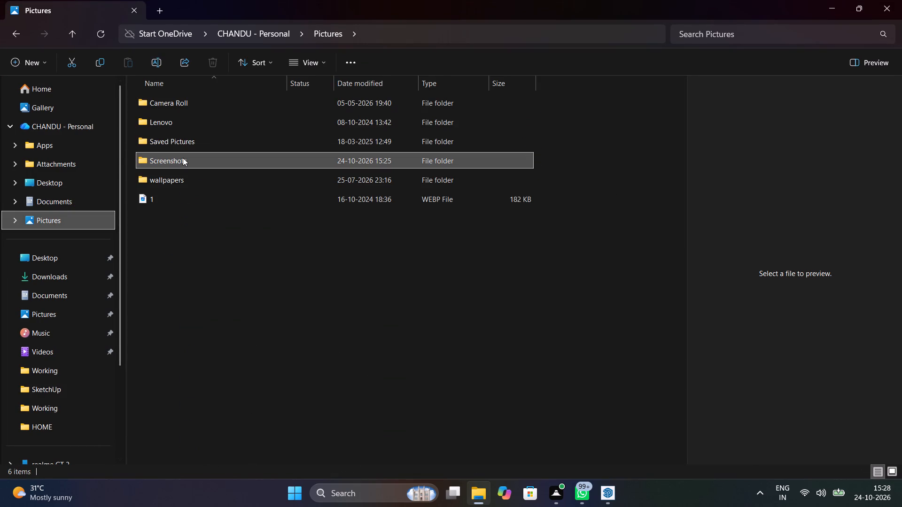
click(183, 158)
click(183, 158)
double_click(183, 158)
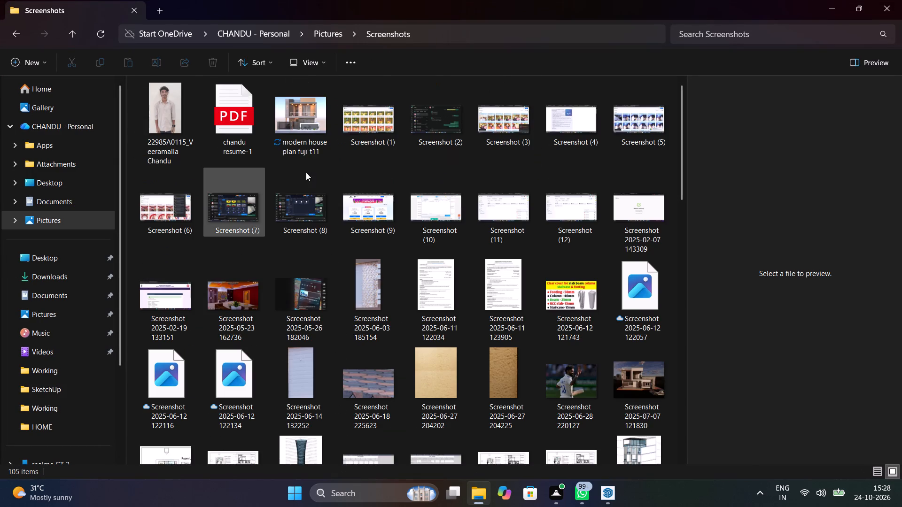
double_click(291, 110)
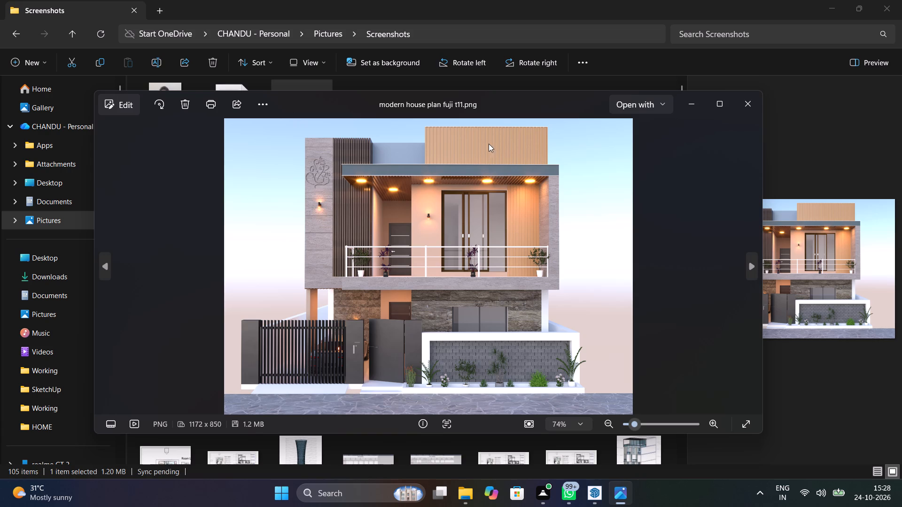
click(743, 96)
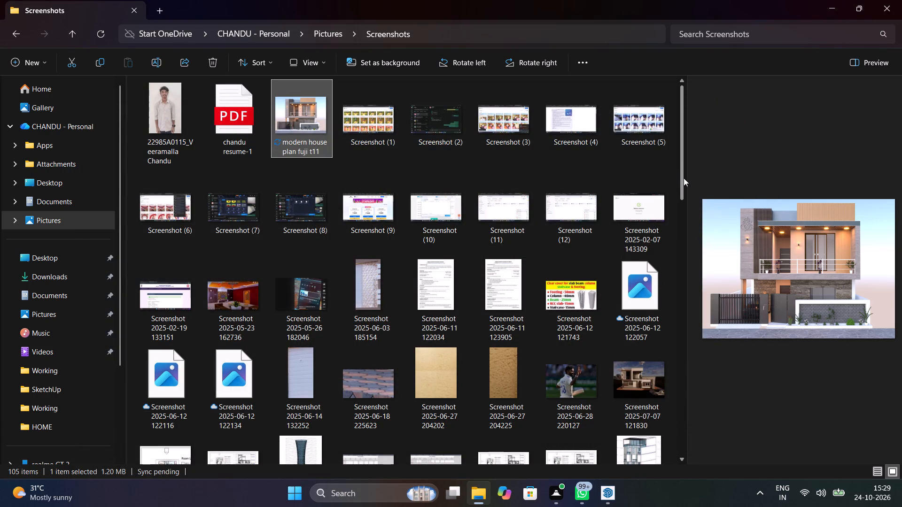
drag(682, 179, 681, 433)
double_click(167, 405)
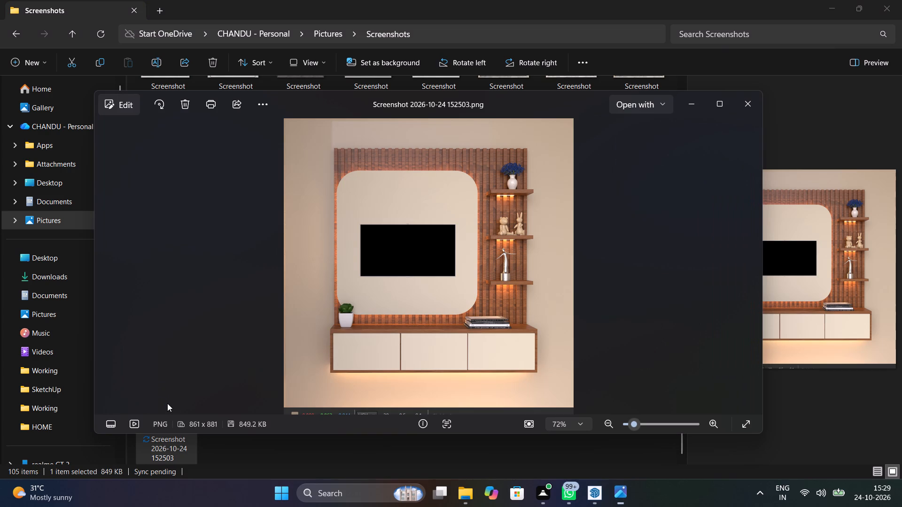
click(721, 97)
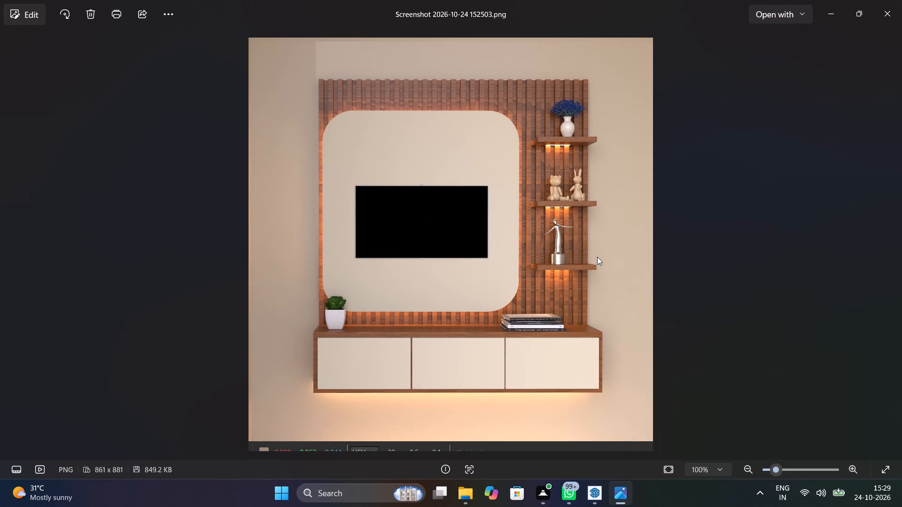
click(896, 14)
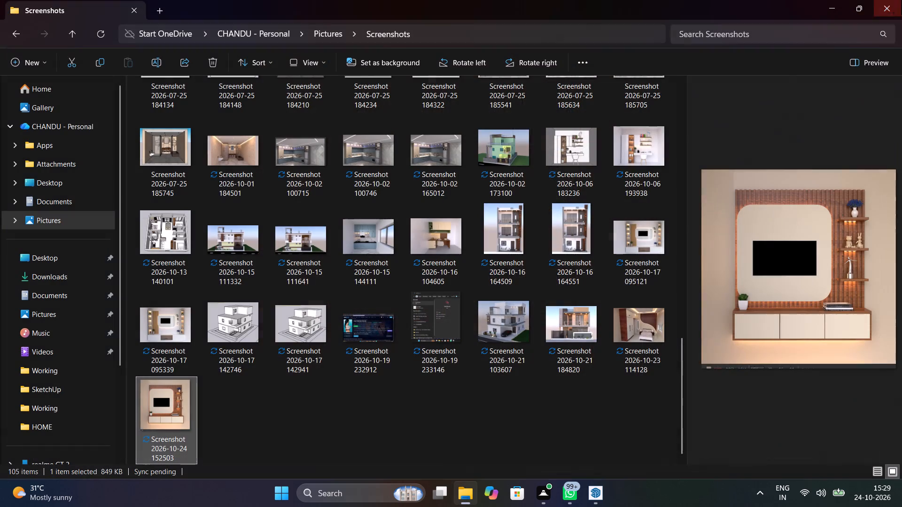
click(887, 11)
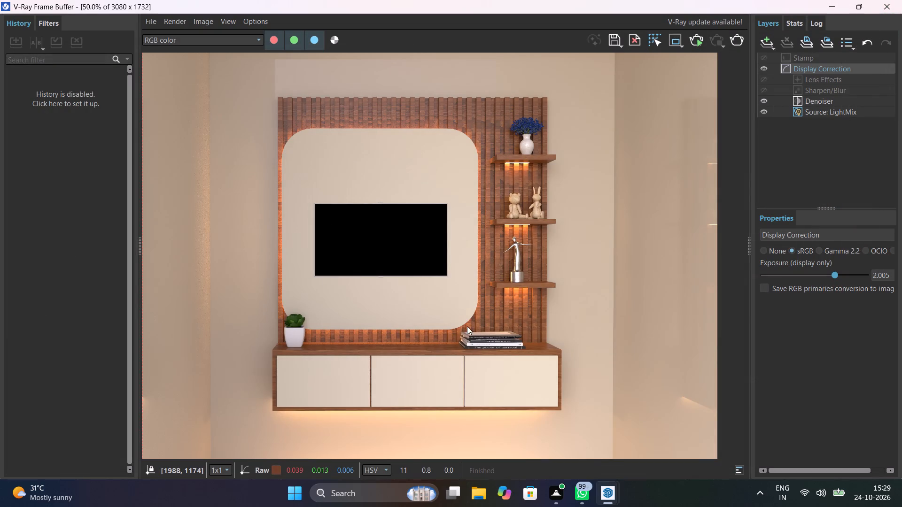
Move the V-Ray Frame Buffer aside and reframe the SketchUp view frontally to include the whole TV unit, both side walls and the floor.
scroll(467, 326, down, 1)
middle_drag(501, 346, 506, 382)
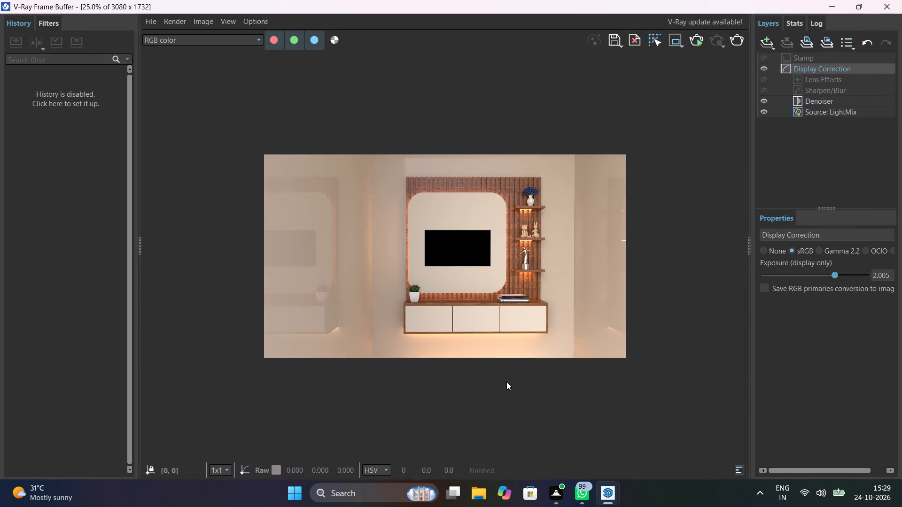
middle_drag(506, 382, 506, 382)
drag(560, 8, 549, 415)
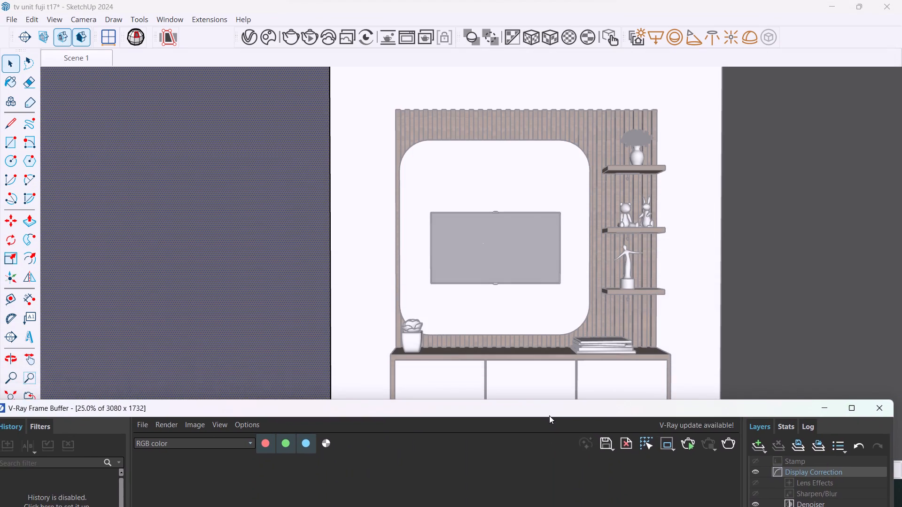
drag(549, 415, 413, 451)
scroll(513, 314, down, 5)
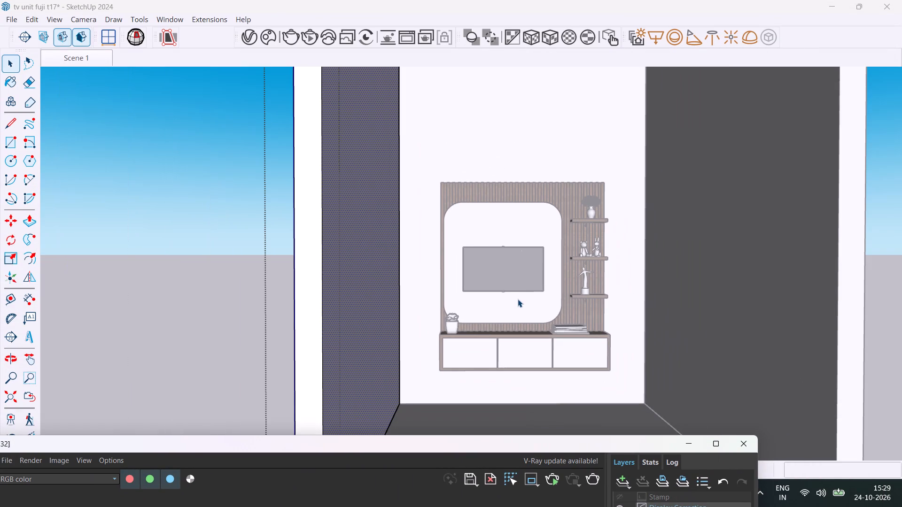
click(208, 255)
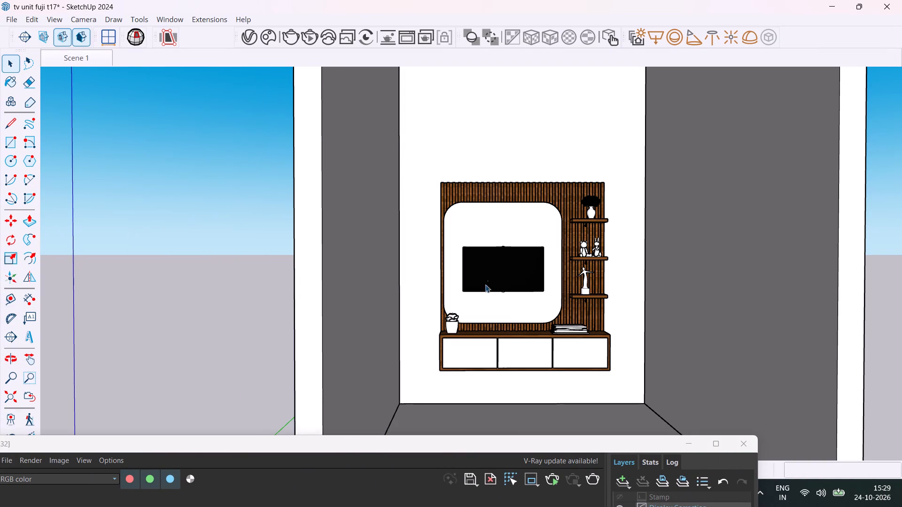
middle_click(474, 278)
middle_drag(533, 302, 517, 302)
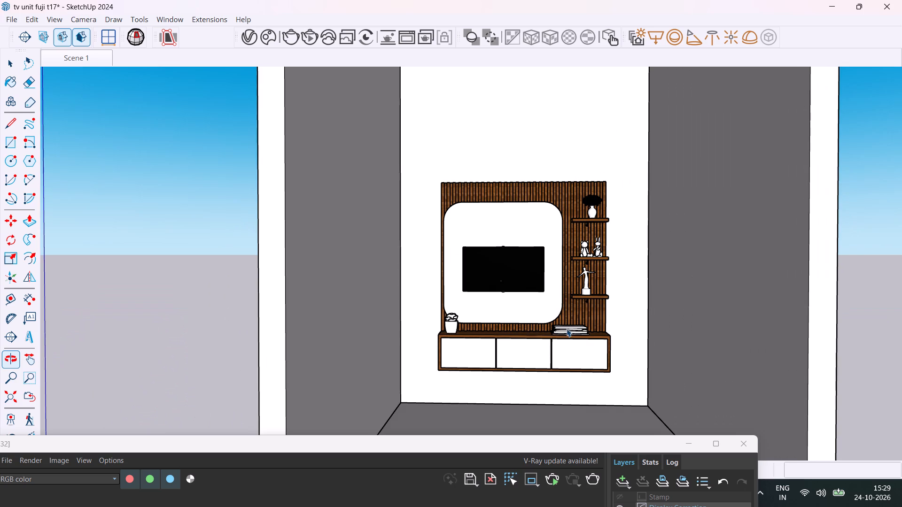
scroll(571, 334, up, 1)
middle_drag(572, 334, 602, 364)
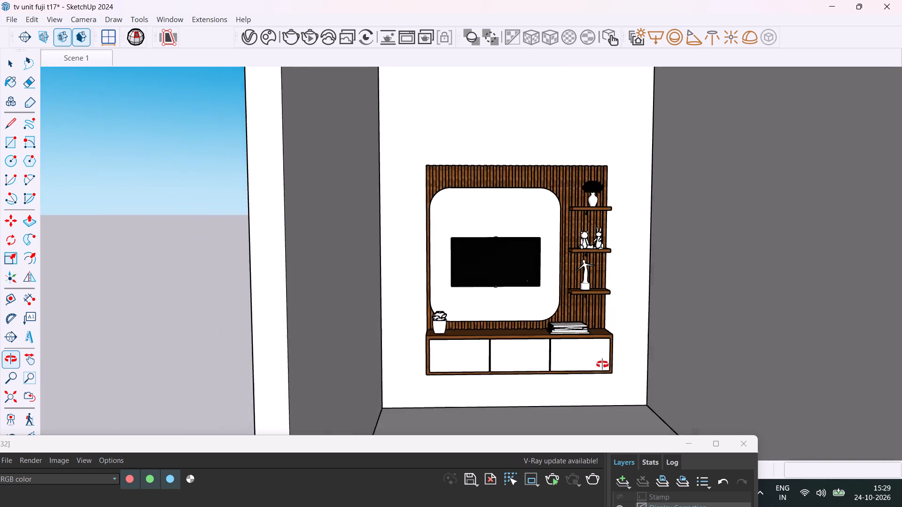
middle_drag(602, 364, 573, 342)
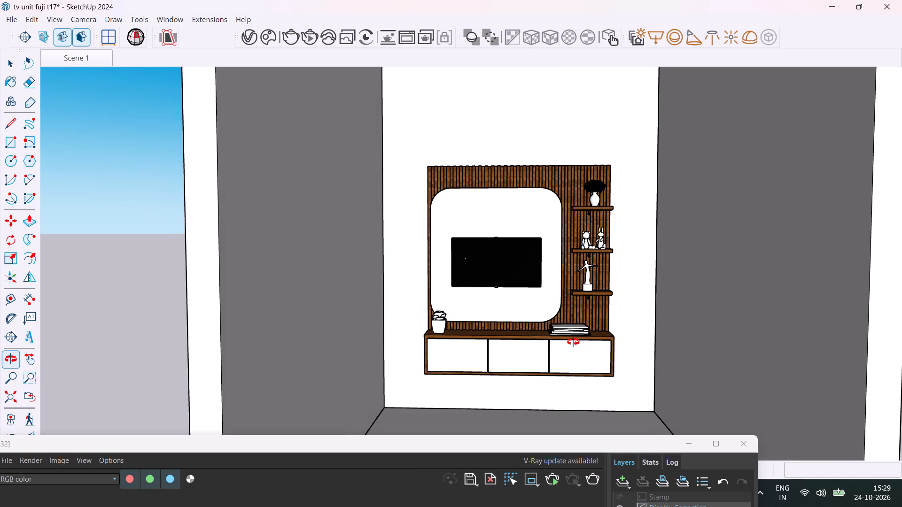
middle_drag(573, 342, 524, 263)
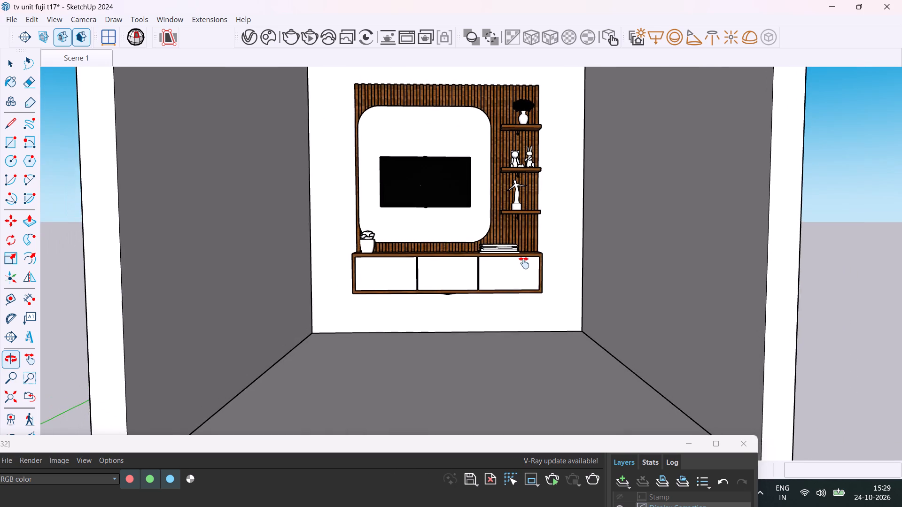
middle_drag(524, 263, 519, 255)
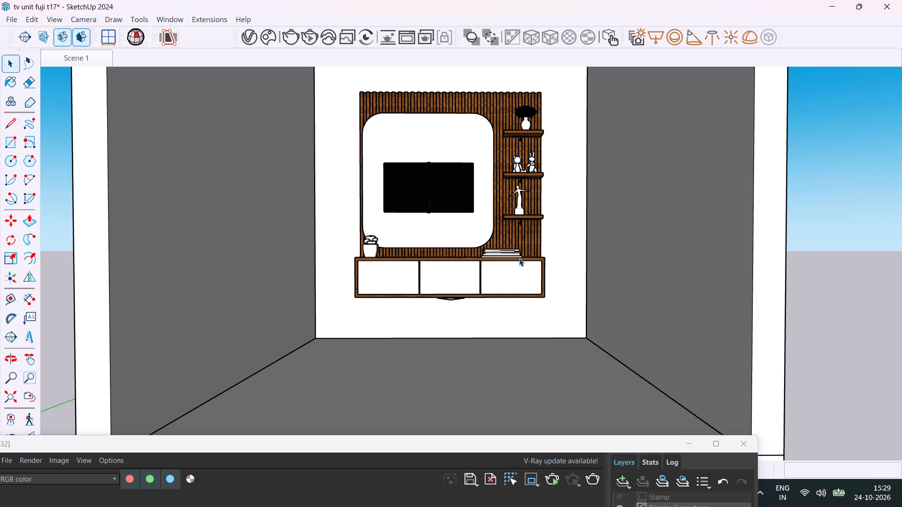
Run an interactive V-Ray render of the wider room view, inspect the TV unit in it, and close the V-Ray Frame Buffer.
drag(379, 467, 385, 414)
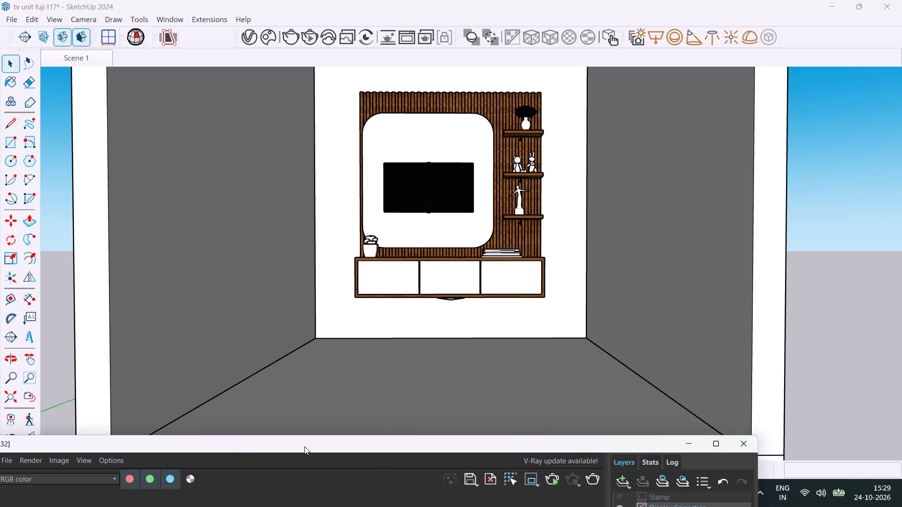
drag(320, 440, 406, 34)
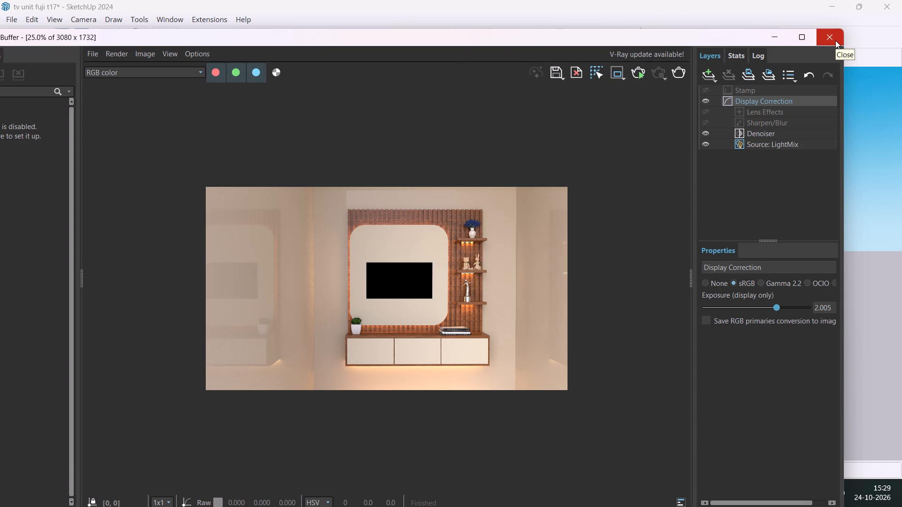
click(636, 72)
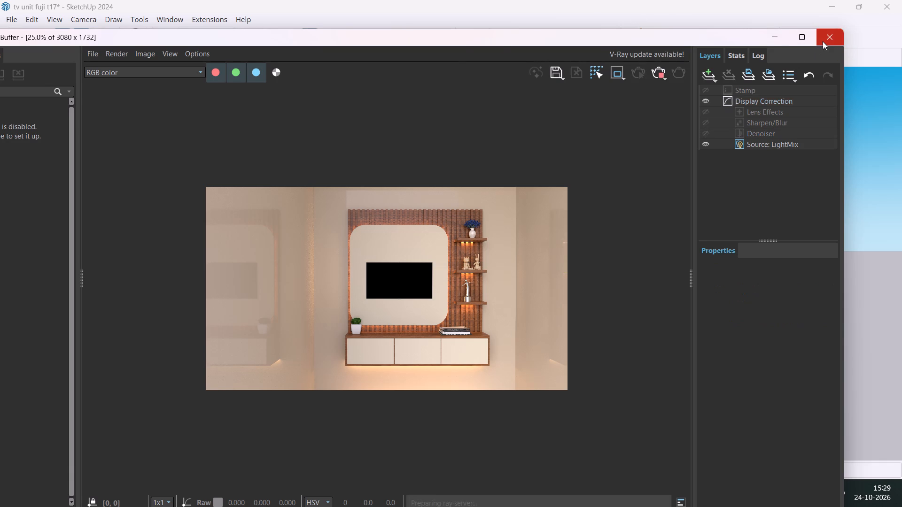
click(823, 41)
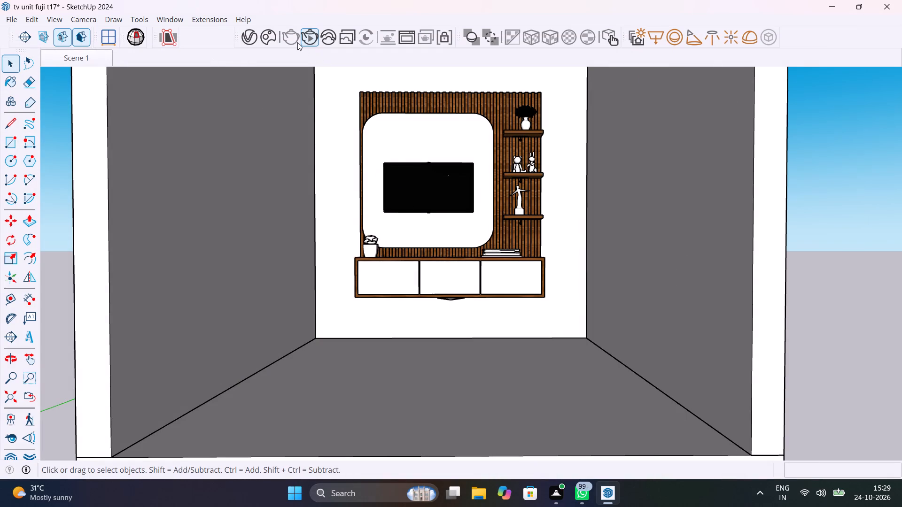
click(308, 36)
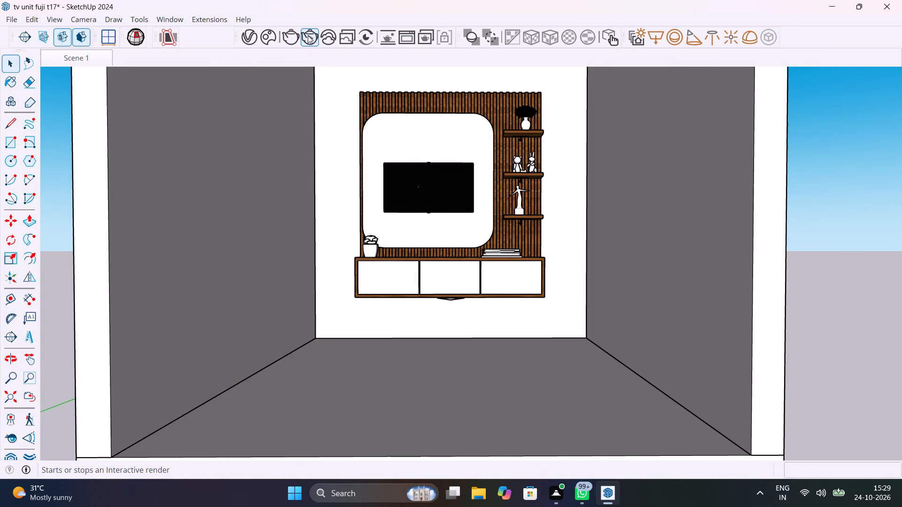
click(310, 37)
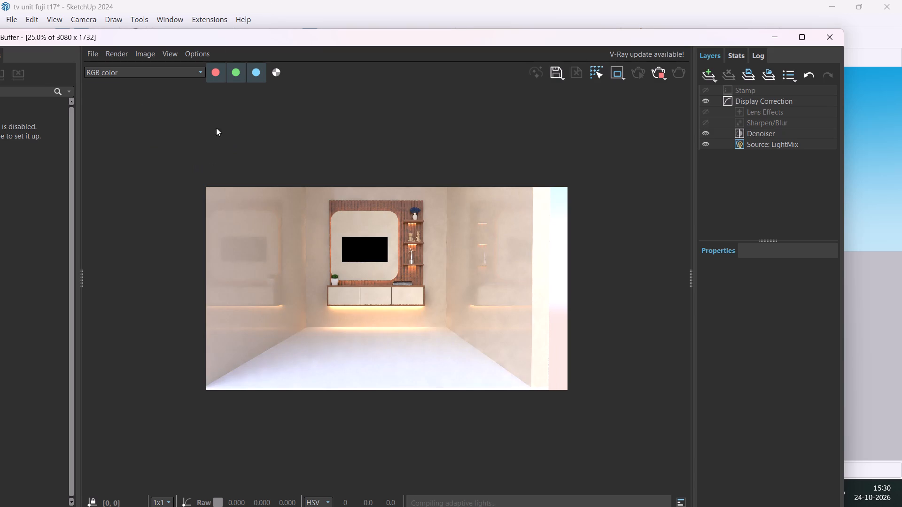
scroll(411, 317, up, 1)
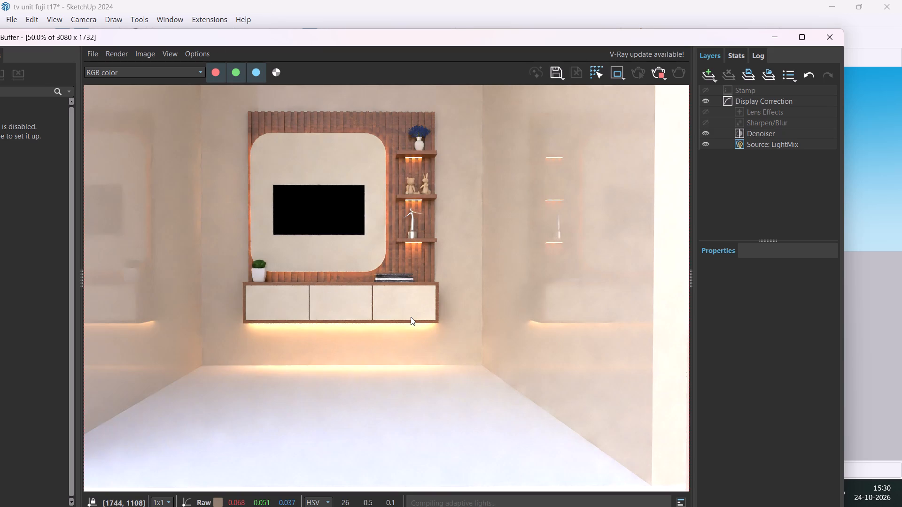
middle_drag(421, 336, 450, 374)
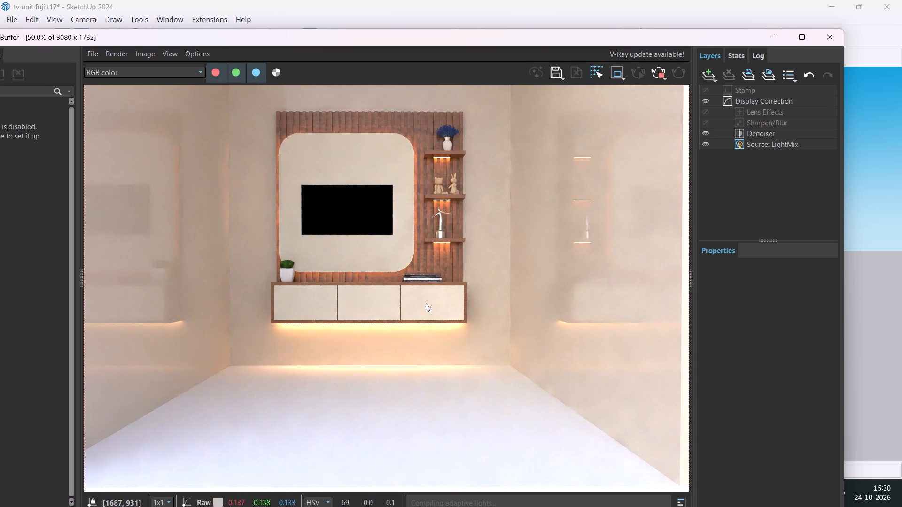
scroll(426, 303, up, 1)
scroll(426, 302, down, 1)
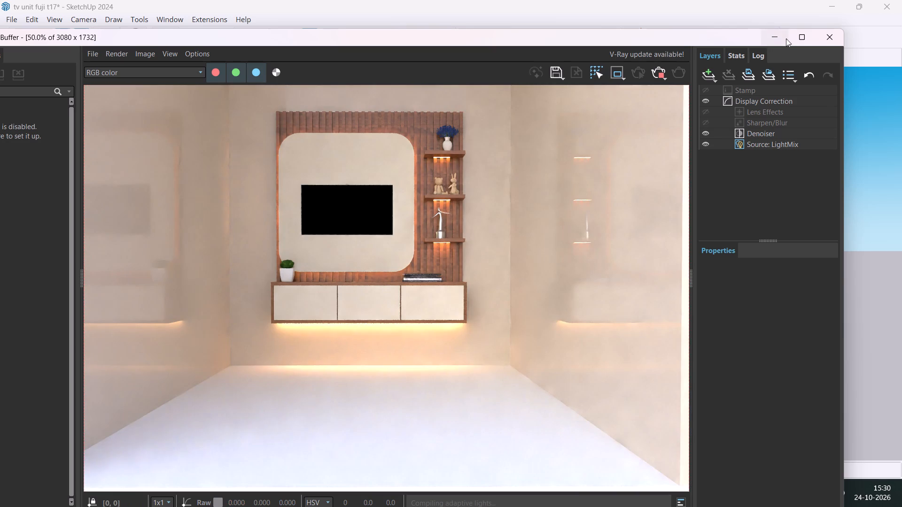
click(831, 37)
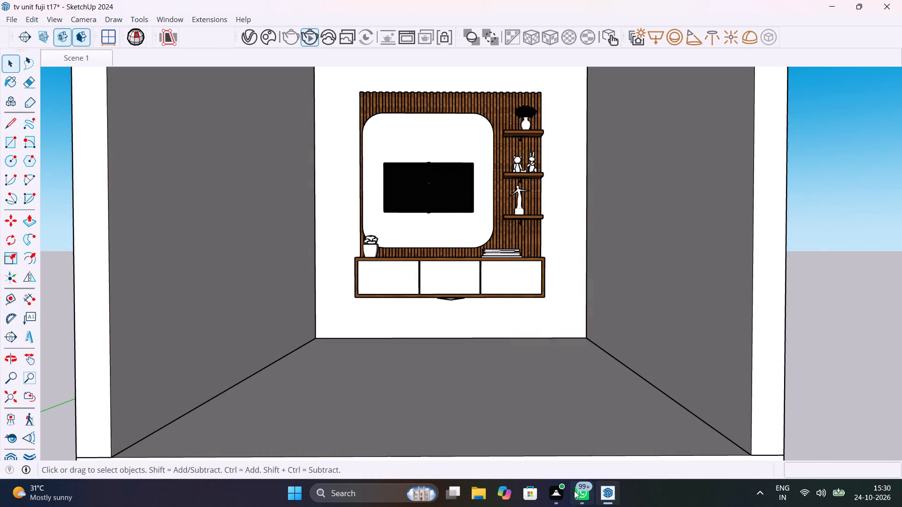
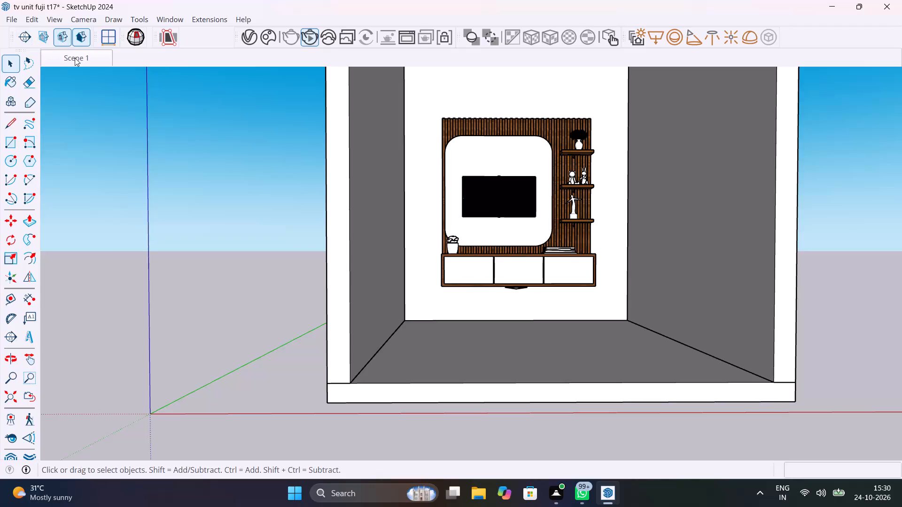
Return to the saved Scene 1 view of the TV unit and save the model.
click(78, 59)
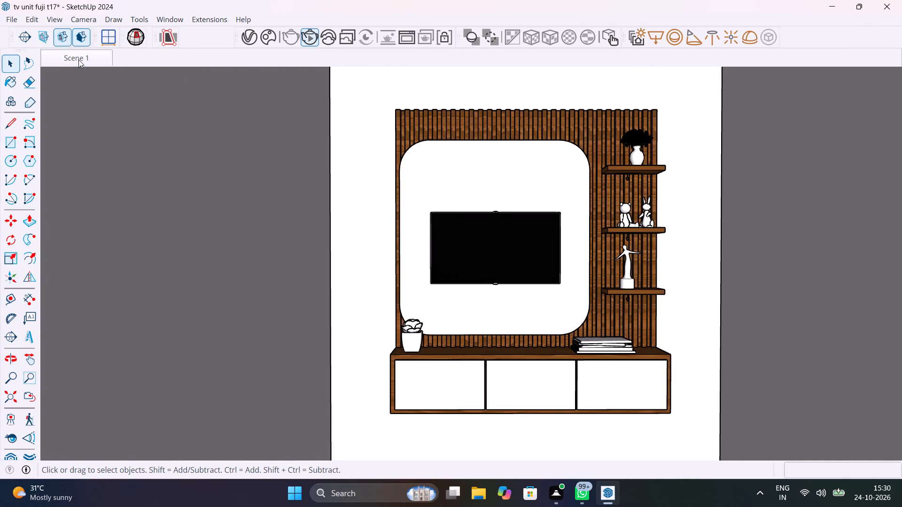
key(ctrl+s)
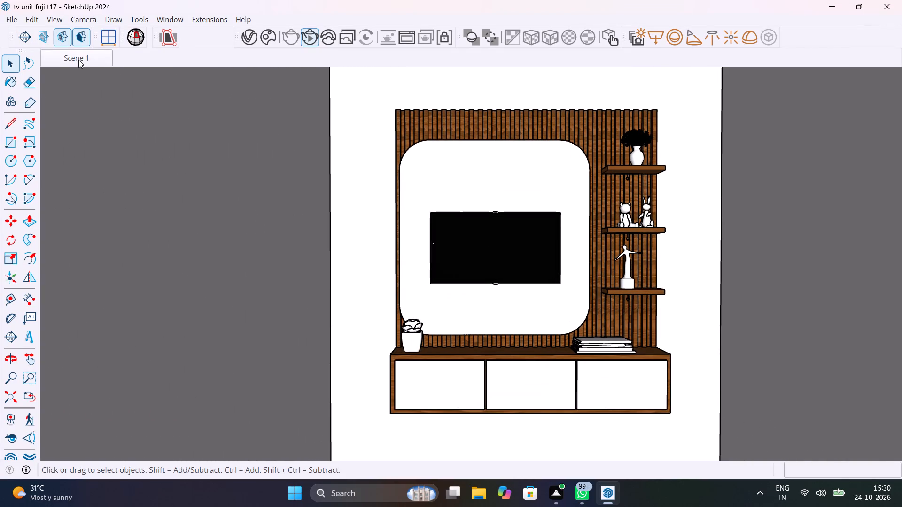